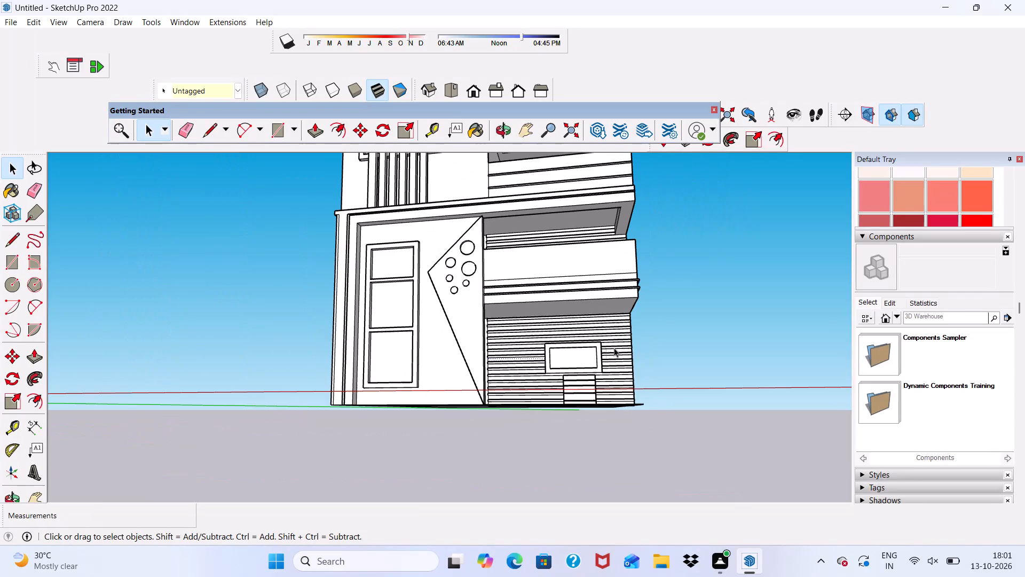
# Draw a line about 8' 10 3/4" across the porch floor from the angled front wall's base corner to the slatted wall's inner base corner.
pyautogui.click(683, 324)
pyautogui.scroll(1, 478, 334)
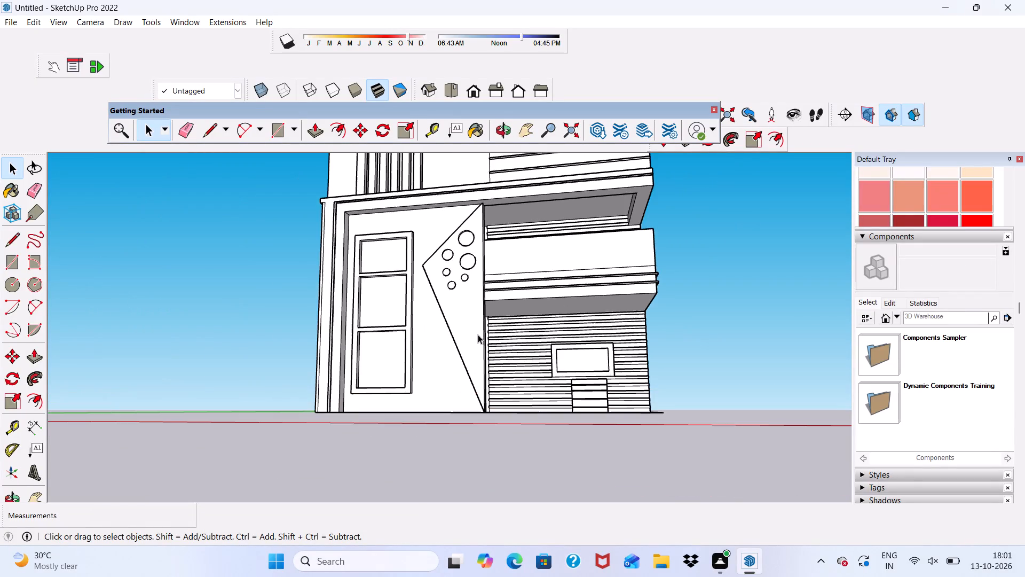
pyautogui.moveTo(484, 336); pyautogui.dragTo(463, 419, button='middle')
pyautogui.scroll(-1, 592, 443)
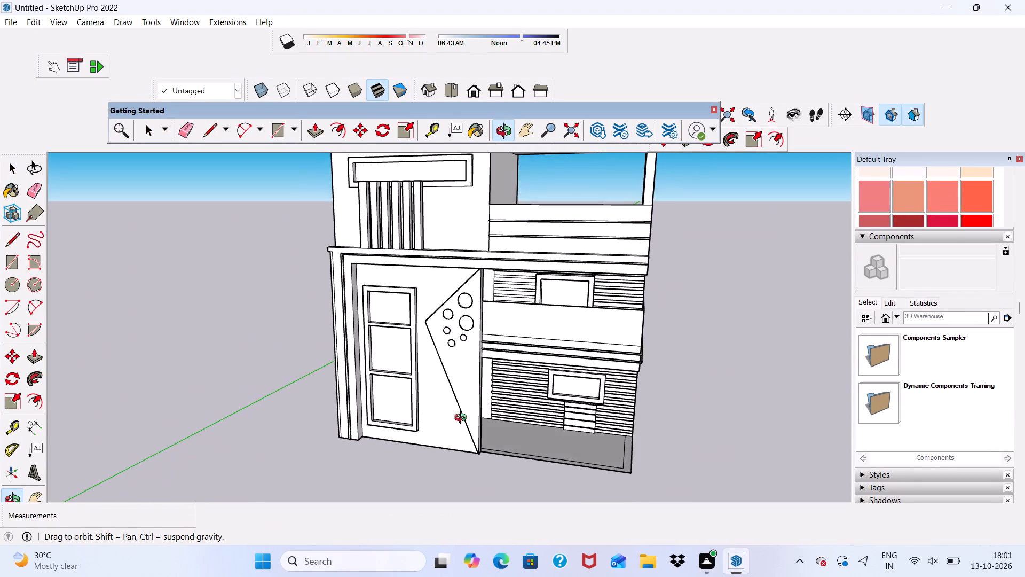
pyautogui.moveTo(463, 419); pyautogui.dragTo(394, 419, button='middle')
pyautogui.scroll(1, 394, 419)
pyautogui.scroll(4, 456, 457)
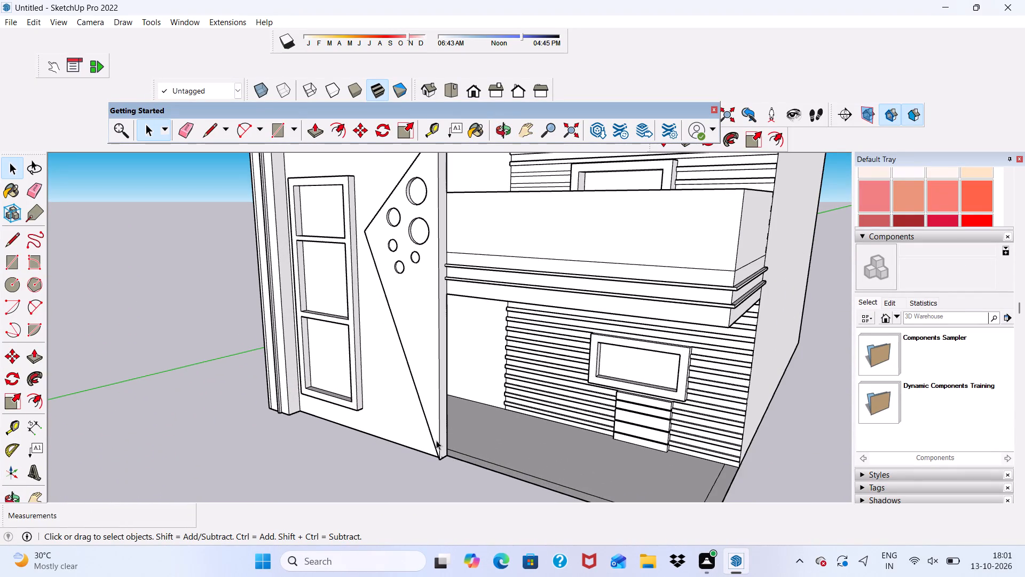
pyautogui.scroll(1, 403, 461)
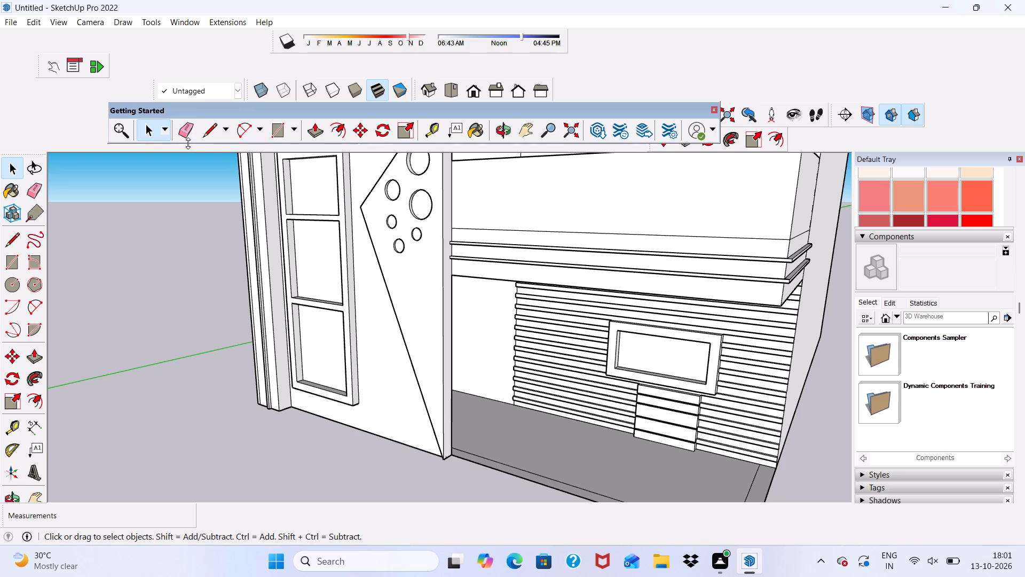
pyautogui.click(209, 136)
pyautogui.scroll(6, 509, 483)
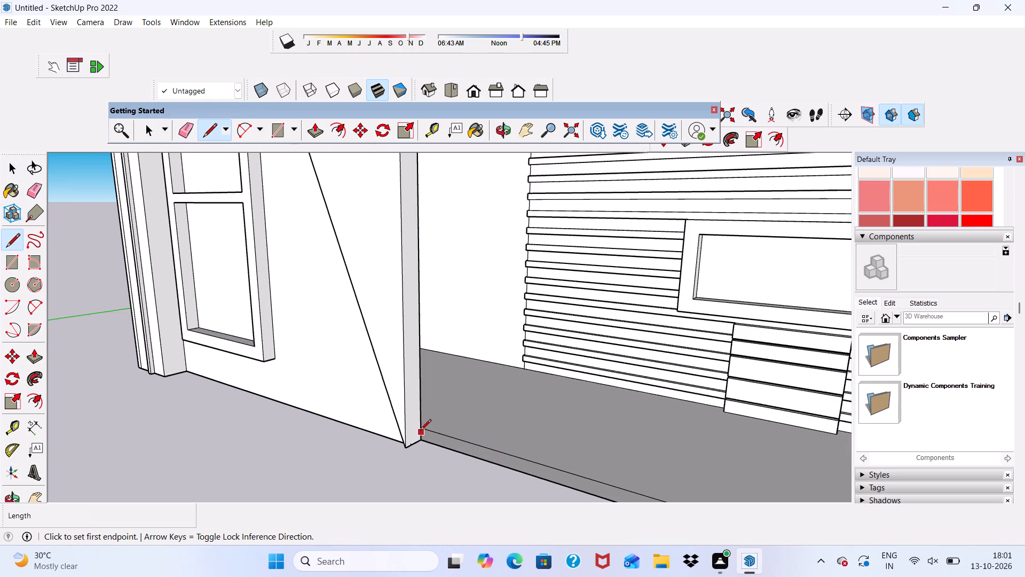
pyautogui.scroll(9, 419, 431)
pyautogui.click(419, 448)
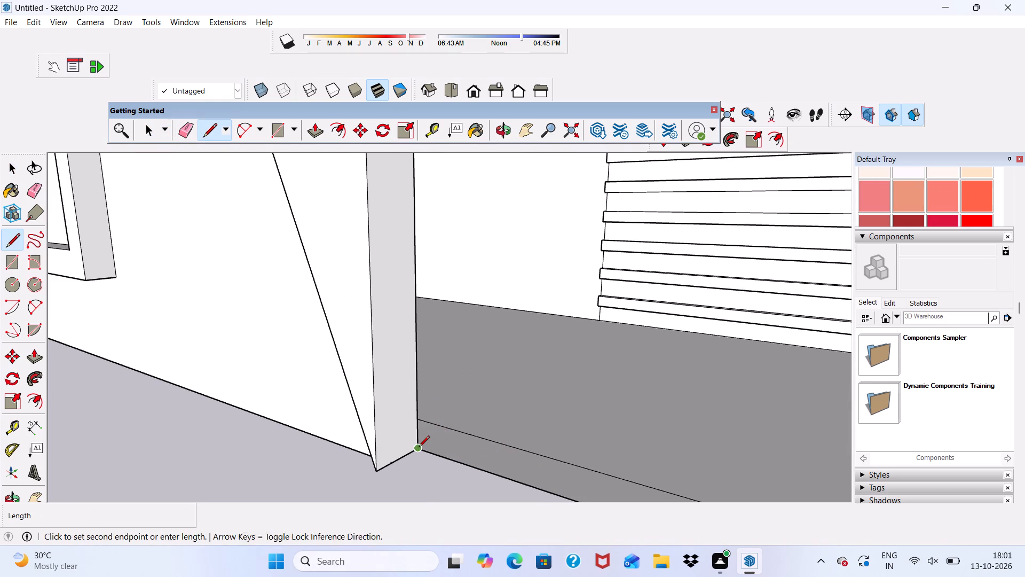
pyautogui.scroll(9, 604, 313)
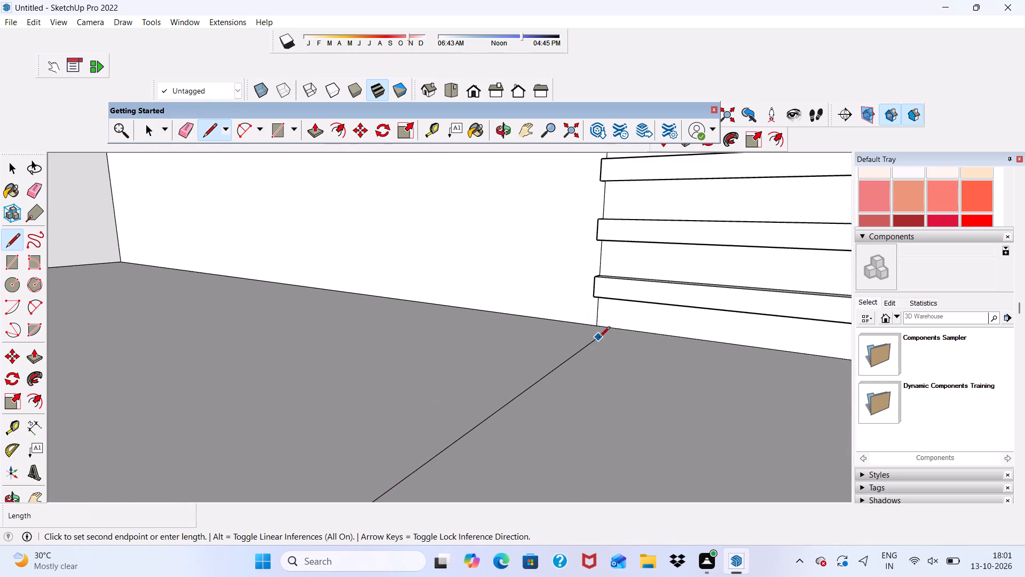
pyautogui.scroll(4, 599, 338)
pyautogui.scroll(-5, 712, 293)
pyautogui.scroll(-5, 705, 243)
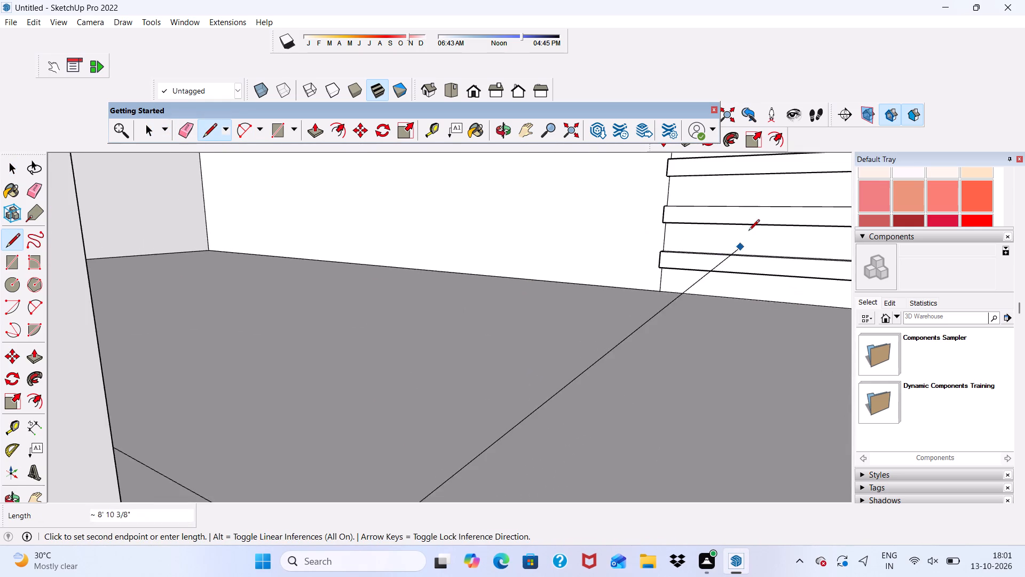
pyautogui.scroll(-2, 750, 220)
pyautogui.moveTo(753, 220); pyautogui.dragTo(601, 270, button='middle')
pyautogui.scroll(-6, 604, 252)
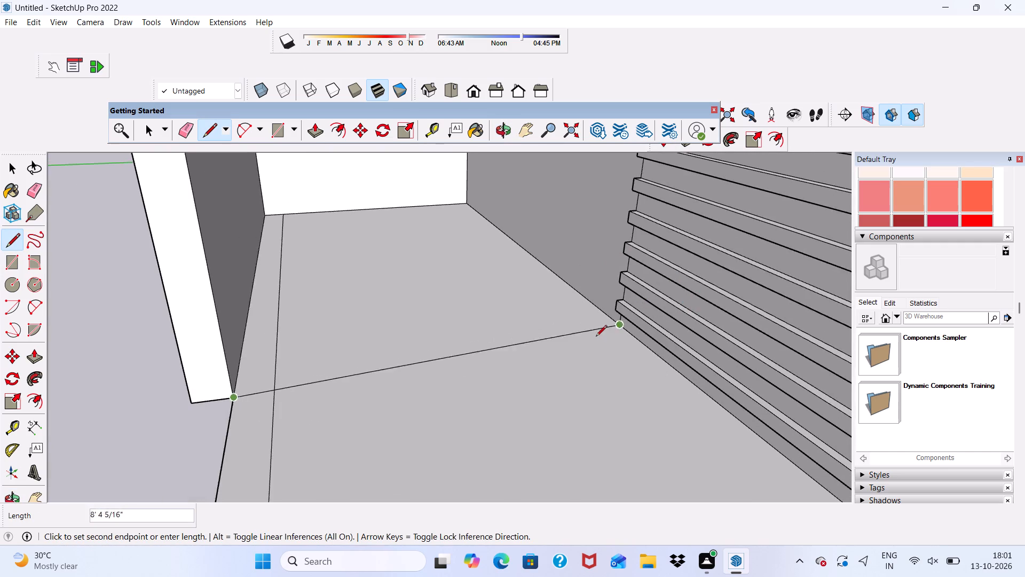
pyautogui.scroll(4, 595, 341)
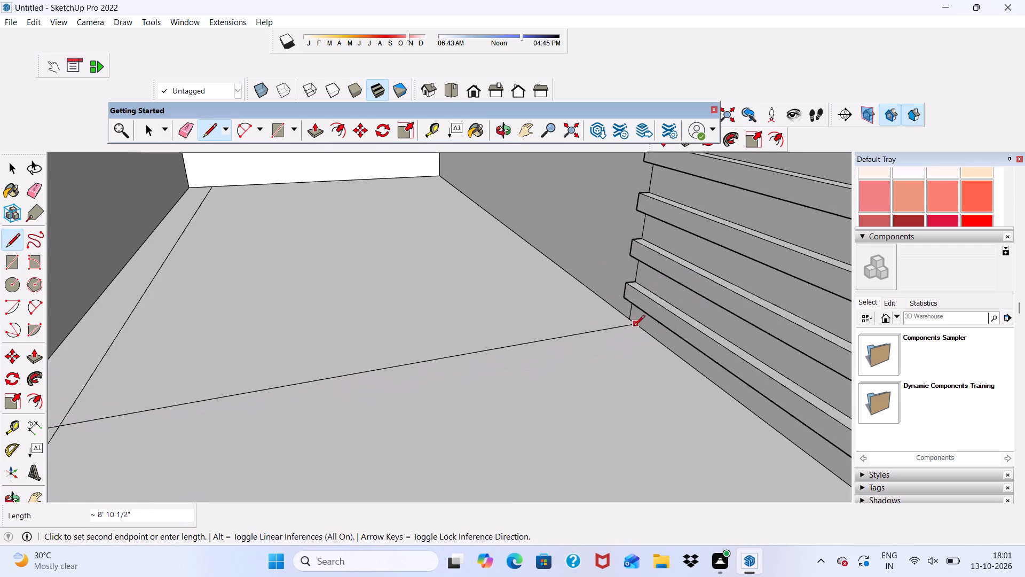
pyautogui.scroll(-3, 619, 316)
pyautogui.scroll(-9, 628, 229)
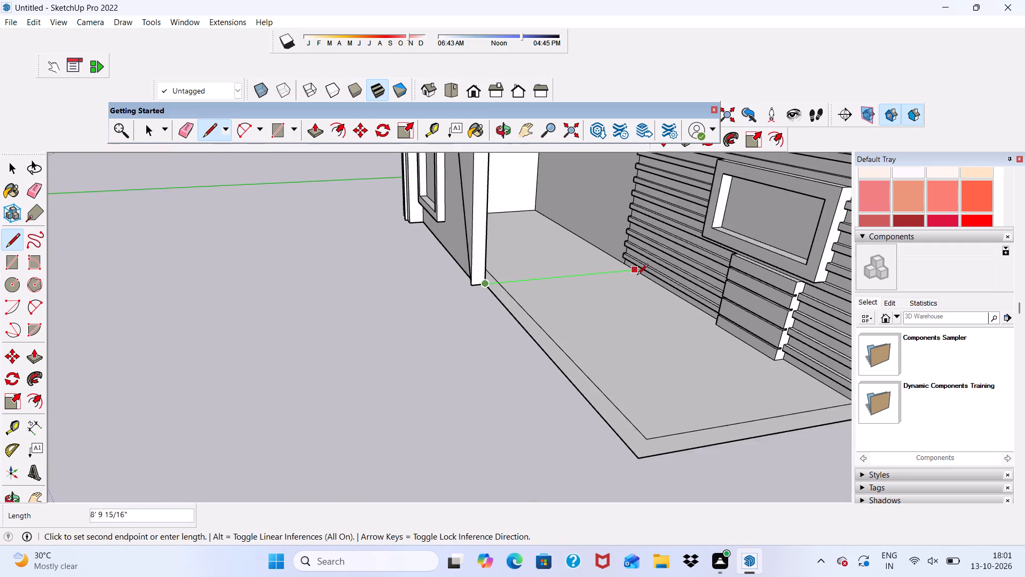
pyautogui.scroll(-3, 637, 276)
pyautogui.moveTo(657, 288); pyautogui.dragTo(608, 337, button='middle')
pyautogui.scroll(1, 636, 332)
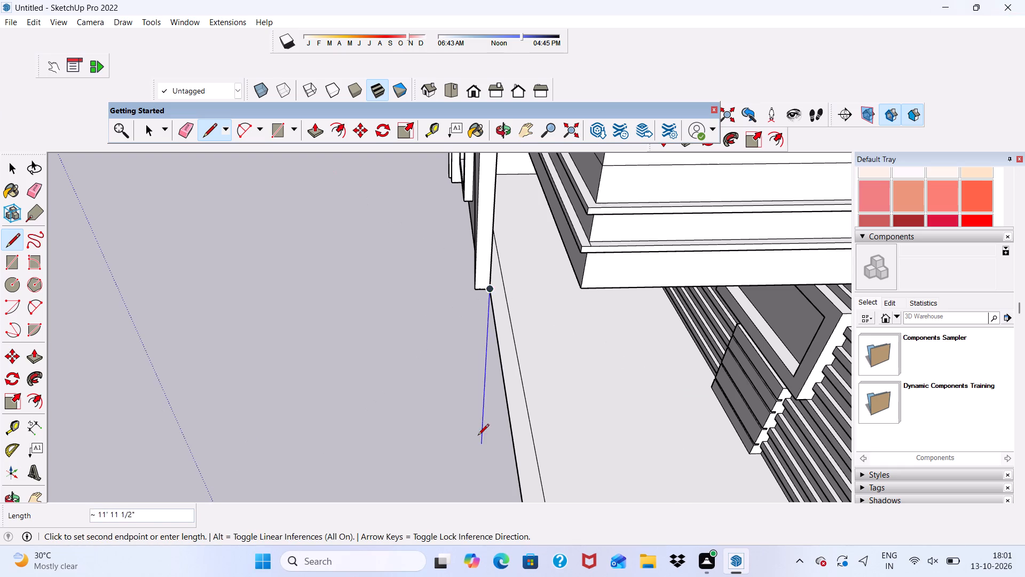
pyautogui.scroll(-2, 608, 350)
pyautogui.moveTo(621, 344); pyautogui.dragTo(553, 276, button='middle')
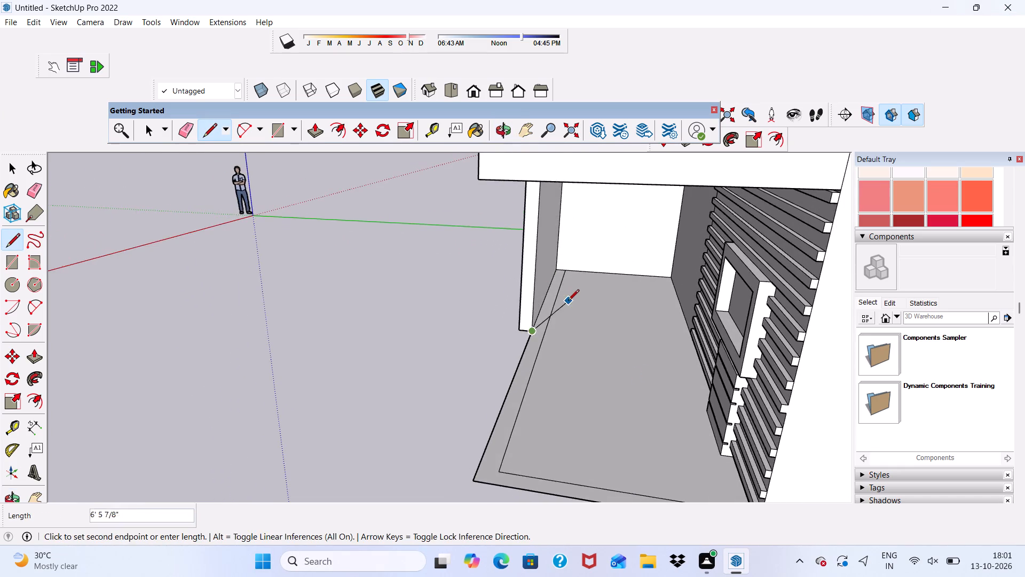
pyautogui.scroll(4, 568, 301)
pyautogui.scroll(6, 642, 322)
pyautogui.scroll(-5, 650, 337)
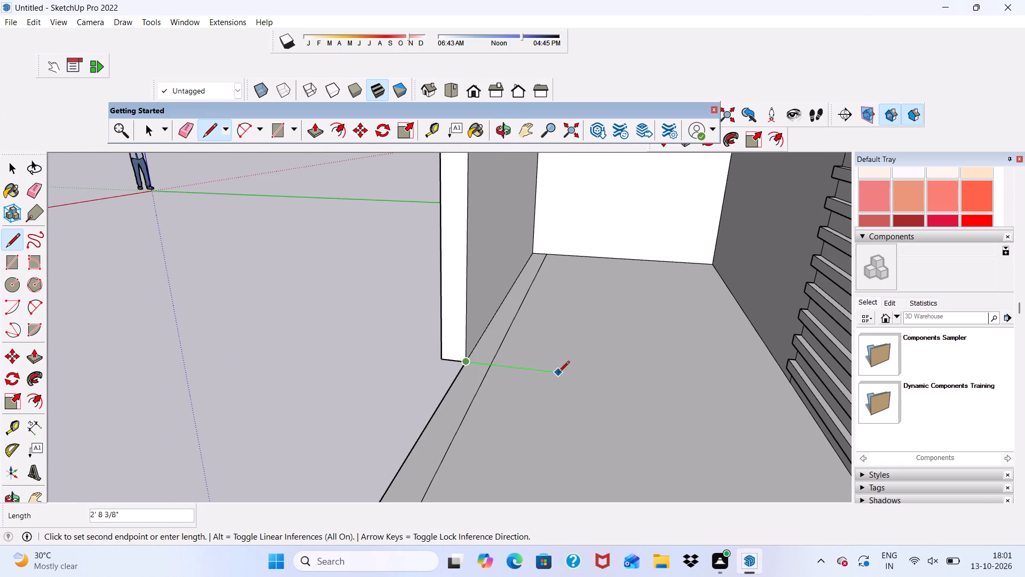
pyautogui.moveTo(559, 373); pyautogui.dragTo(547, 320, button='middle')
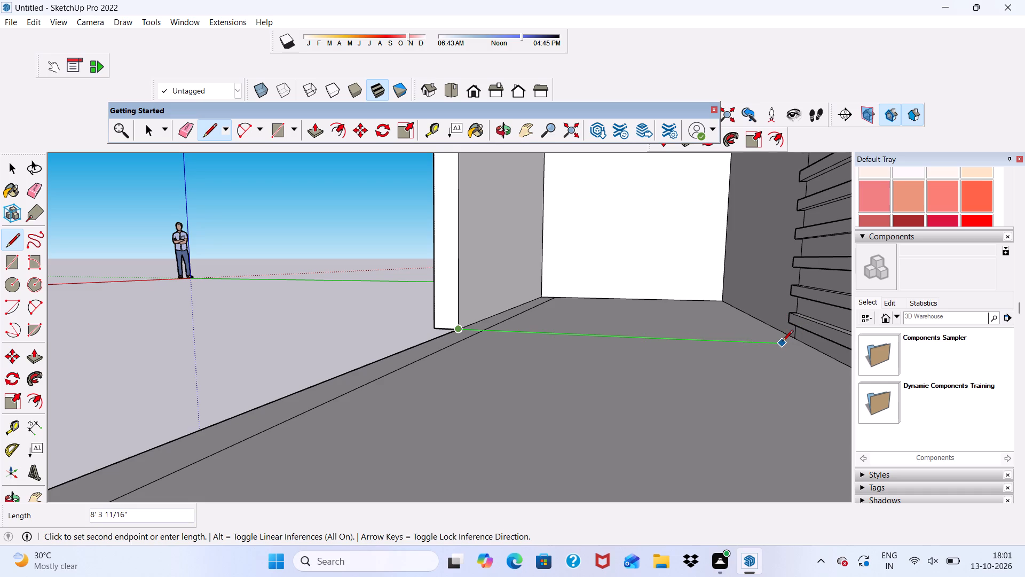
pyautogui.scroll(6, 793, 342)
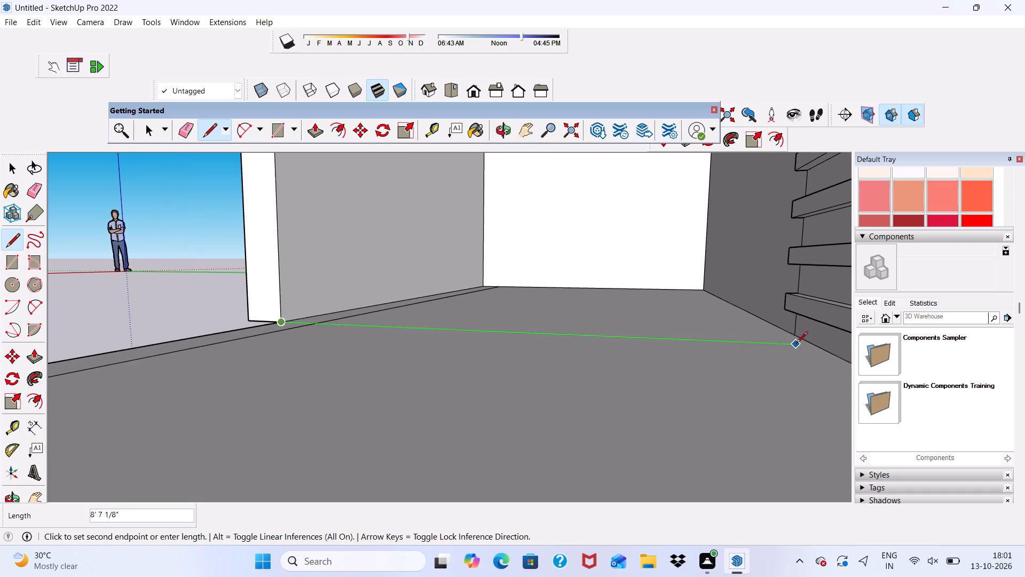
pyautogui.scroll(3, 789, 330)
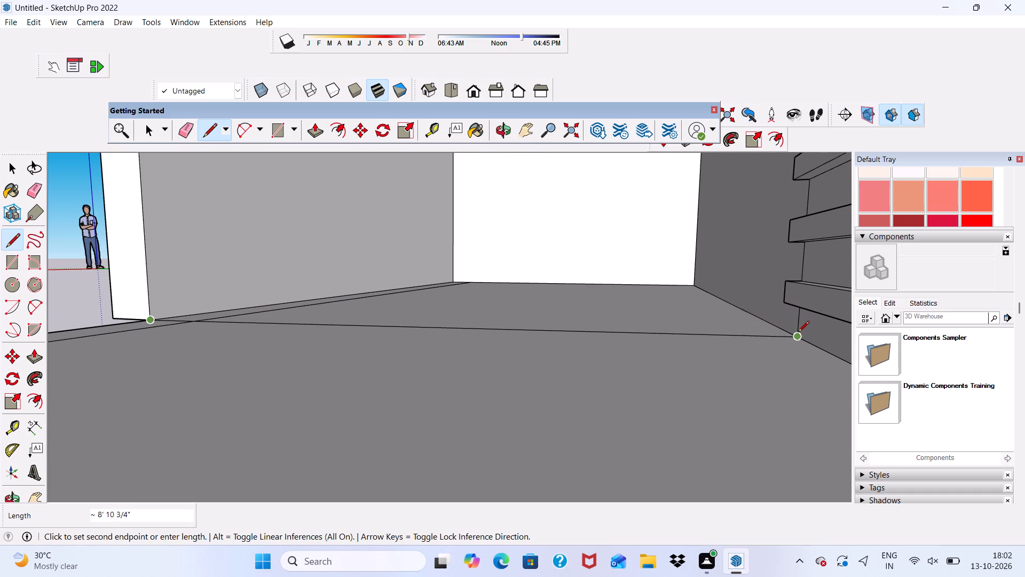
pyautogui.click(798, 333)
# Erase the outer edge and the inner border line of the porch floor in front of the slatted wall.
pyautogui.scroll(-4, 655, 332)
pyautogui.moveTo(654, 348); pyautogui.dragTo(839, 367, button='middle')
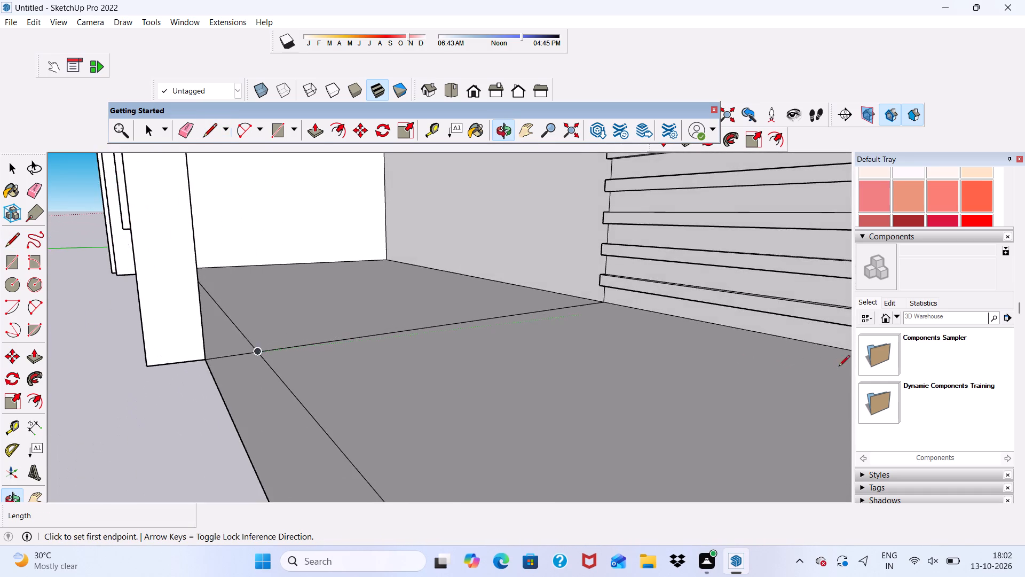
pyautogui.scroll(1, 819, 348)
pyautogui.scroll(-3, 571, 340)
pyautogui.press('space')
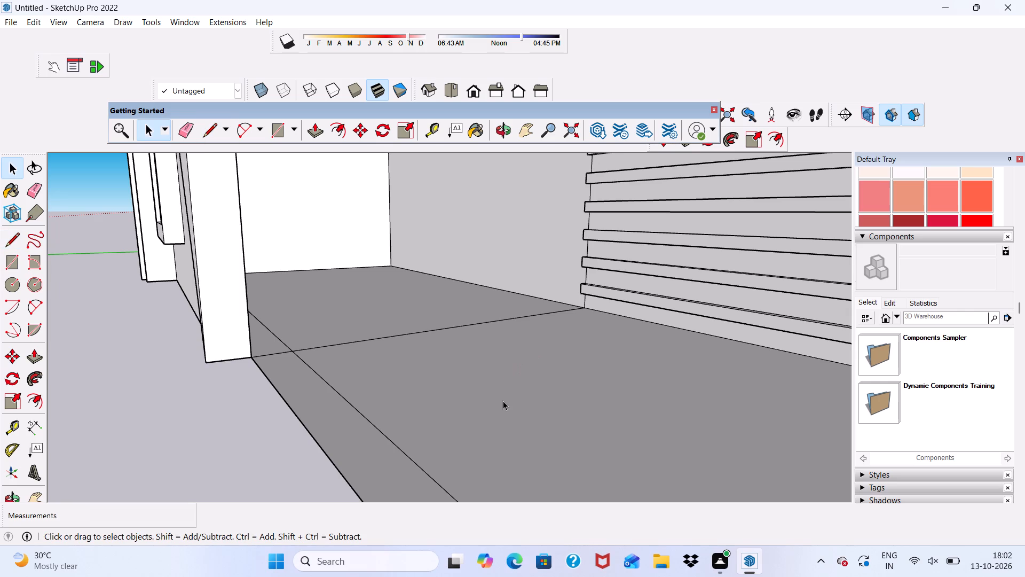
pyautogui.click(503, 401)
pyautogui.click(340, 435)
pyautogui.scroll(-4, 330, 445)
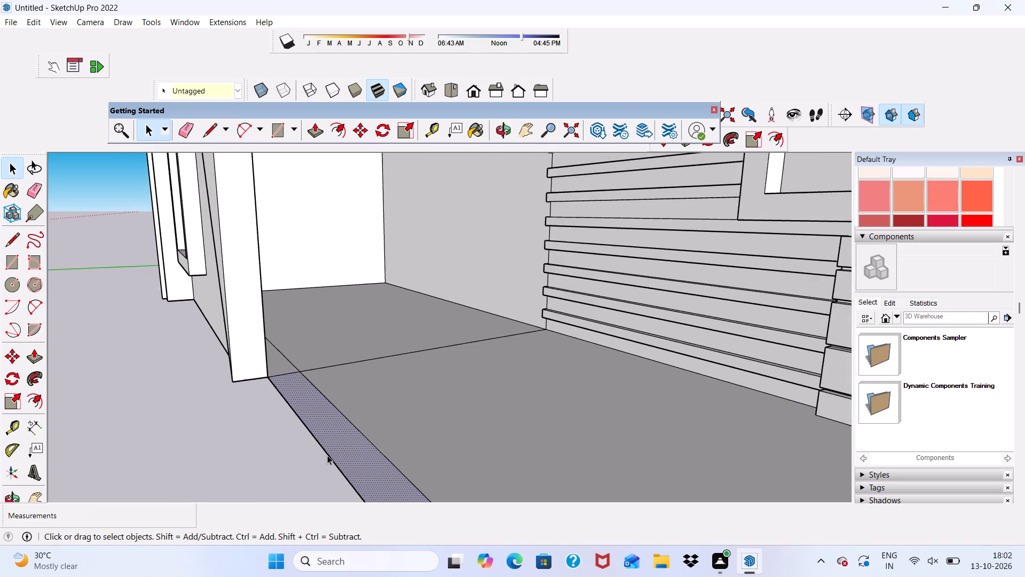
pyautogui.moveTo(327, 455); pyautogui.dragTo(500, 430, button='middle')
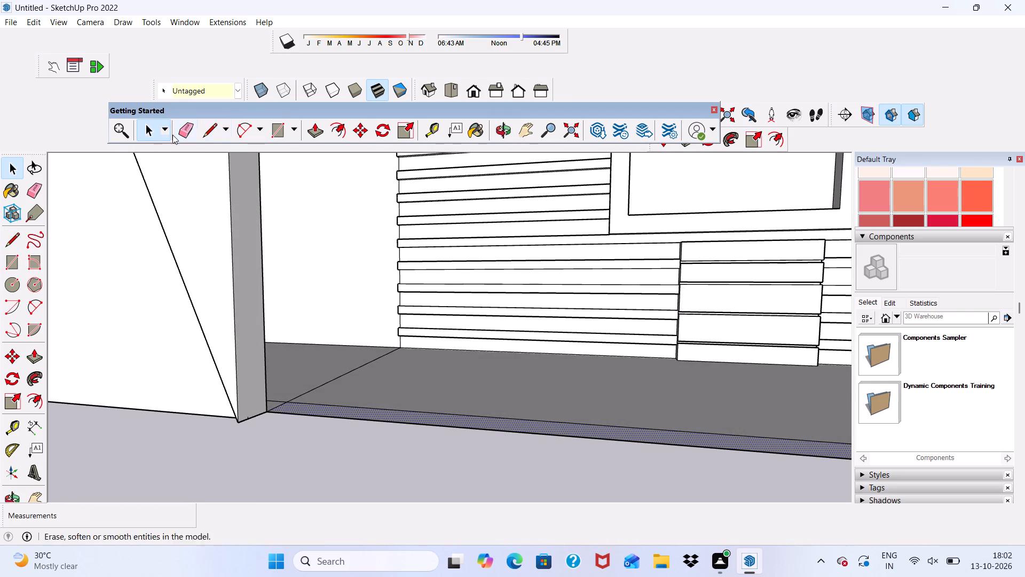
pyautogui.click(188, 125)
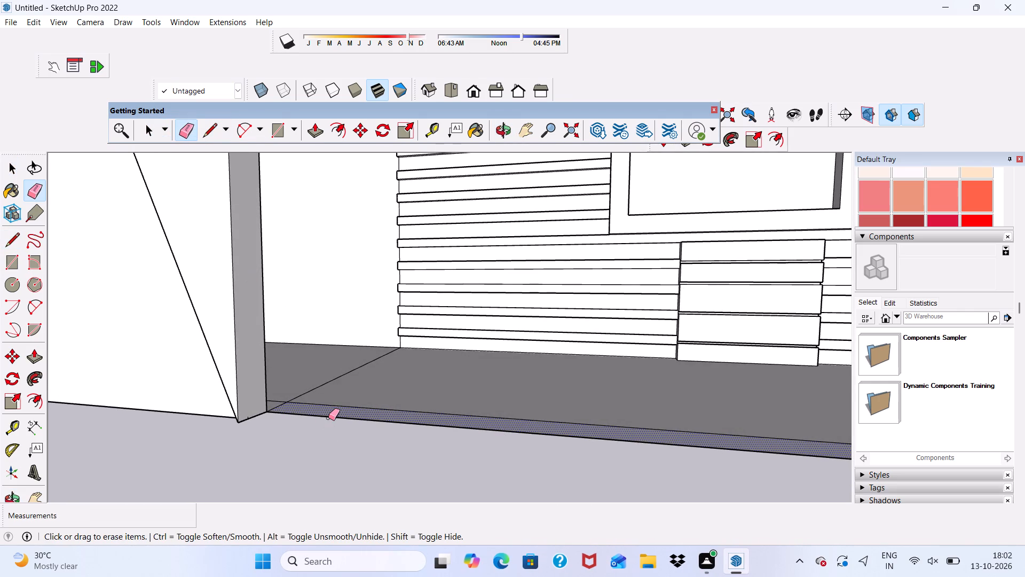
pyautogui.click(328, 418)
pyautogui.click(337, 408)
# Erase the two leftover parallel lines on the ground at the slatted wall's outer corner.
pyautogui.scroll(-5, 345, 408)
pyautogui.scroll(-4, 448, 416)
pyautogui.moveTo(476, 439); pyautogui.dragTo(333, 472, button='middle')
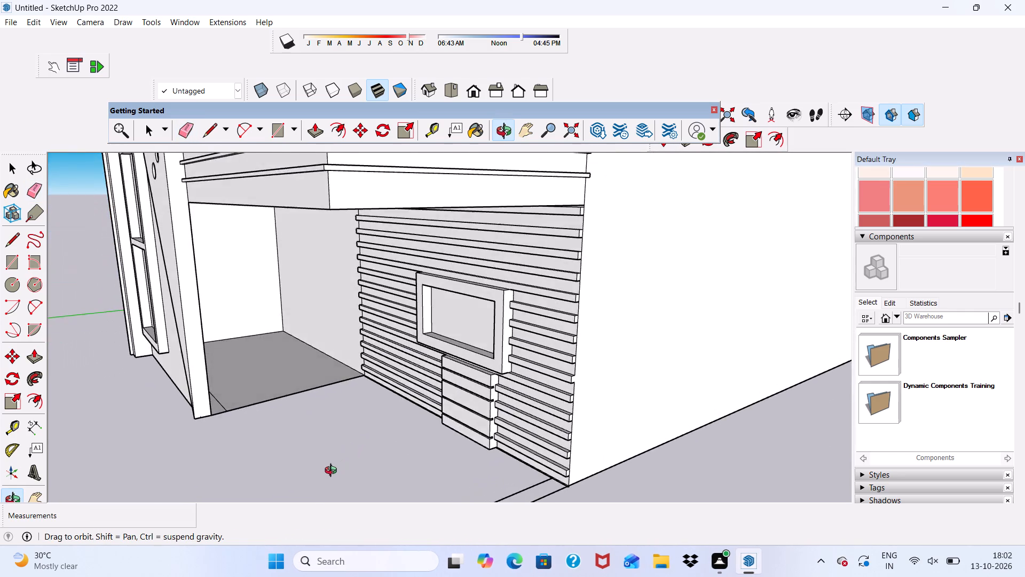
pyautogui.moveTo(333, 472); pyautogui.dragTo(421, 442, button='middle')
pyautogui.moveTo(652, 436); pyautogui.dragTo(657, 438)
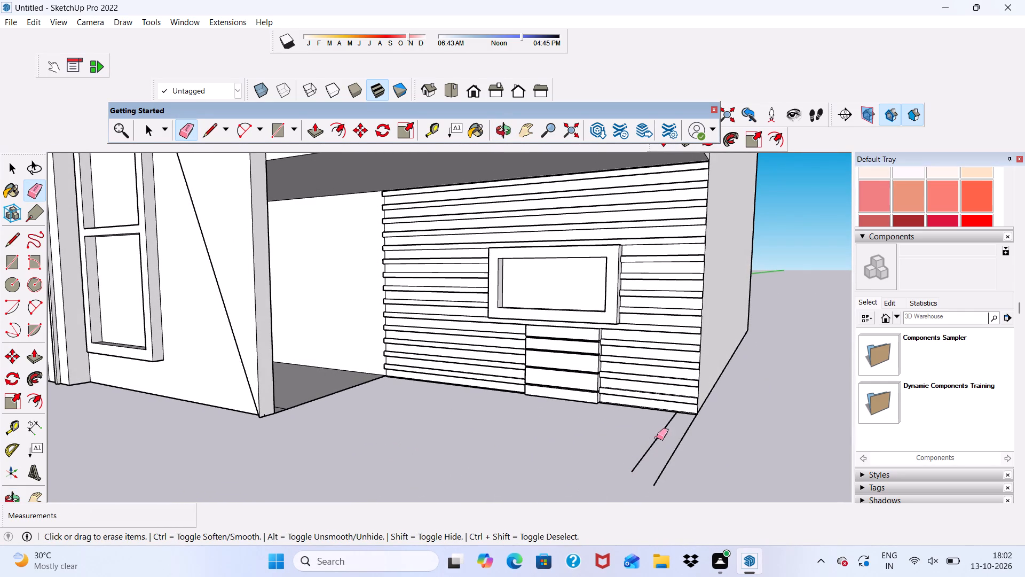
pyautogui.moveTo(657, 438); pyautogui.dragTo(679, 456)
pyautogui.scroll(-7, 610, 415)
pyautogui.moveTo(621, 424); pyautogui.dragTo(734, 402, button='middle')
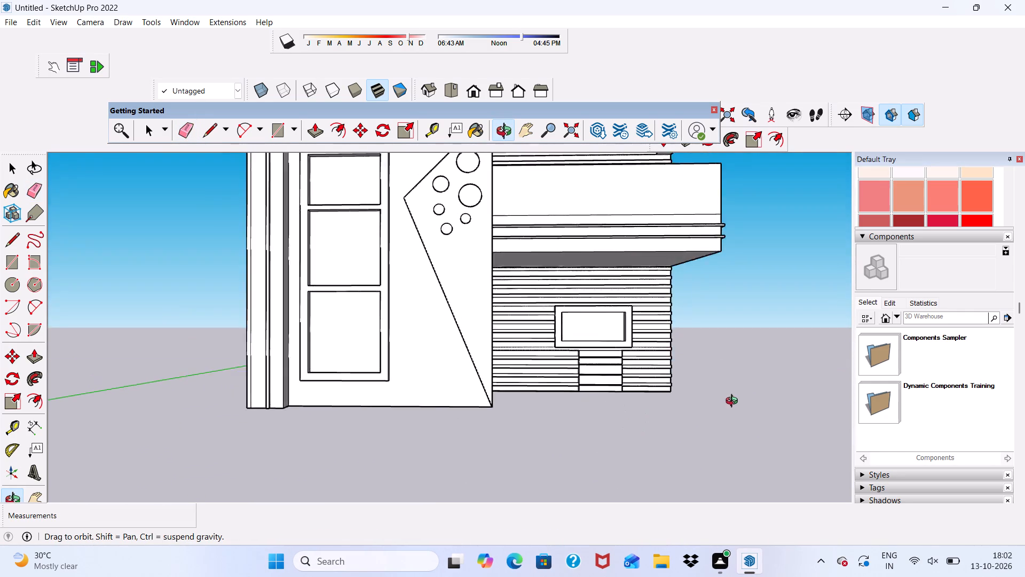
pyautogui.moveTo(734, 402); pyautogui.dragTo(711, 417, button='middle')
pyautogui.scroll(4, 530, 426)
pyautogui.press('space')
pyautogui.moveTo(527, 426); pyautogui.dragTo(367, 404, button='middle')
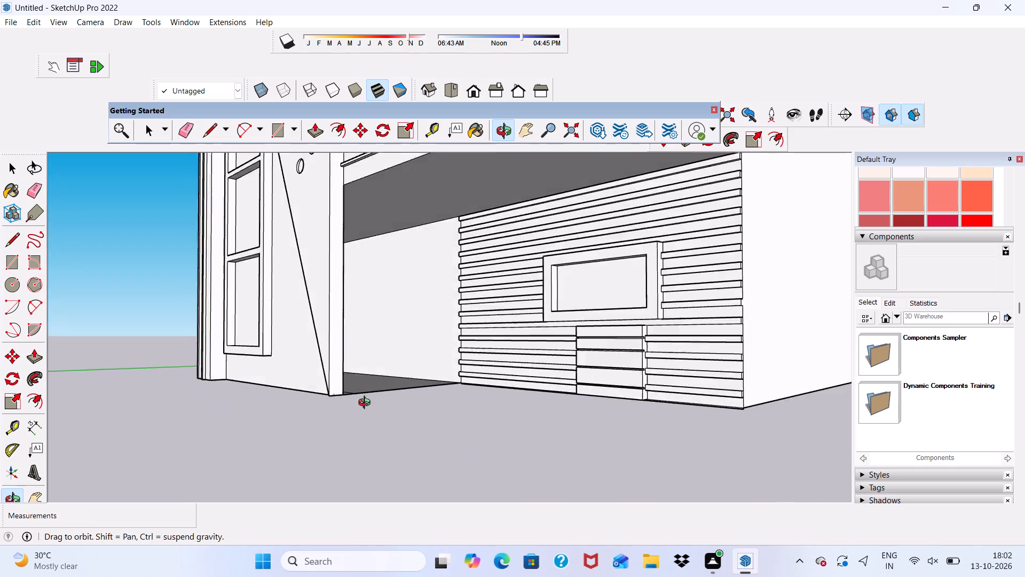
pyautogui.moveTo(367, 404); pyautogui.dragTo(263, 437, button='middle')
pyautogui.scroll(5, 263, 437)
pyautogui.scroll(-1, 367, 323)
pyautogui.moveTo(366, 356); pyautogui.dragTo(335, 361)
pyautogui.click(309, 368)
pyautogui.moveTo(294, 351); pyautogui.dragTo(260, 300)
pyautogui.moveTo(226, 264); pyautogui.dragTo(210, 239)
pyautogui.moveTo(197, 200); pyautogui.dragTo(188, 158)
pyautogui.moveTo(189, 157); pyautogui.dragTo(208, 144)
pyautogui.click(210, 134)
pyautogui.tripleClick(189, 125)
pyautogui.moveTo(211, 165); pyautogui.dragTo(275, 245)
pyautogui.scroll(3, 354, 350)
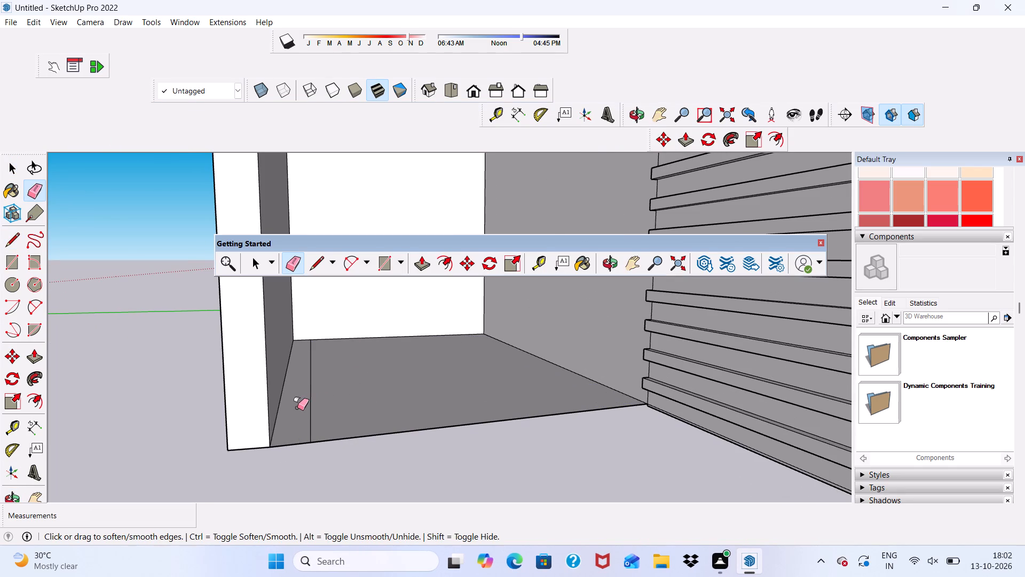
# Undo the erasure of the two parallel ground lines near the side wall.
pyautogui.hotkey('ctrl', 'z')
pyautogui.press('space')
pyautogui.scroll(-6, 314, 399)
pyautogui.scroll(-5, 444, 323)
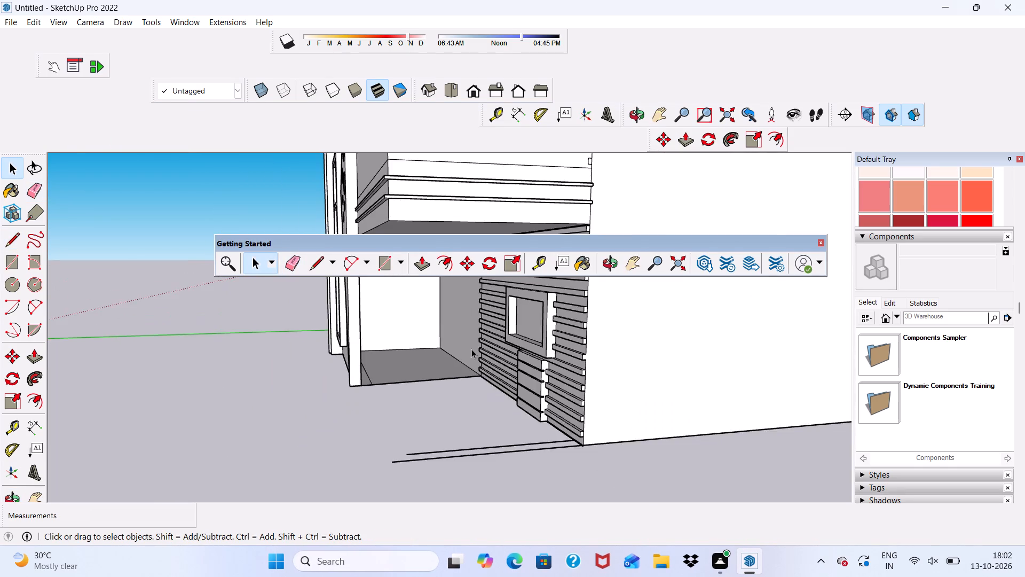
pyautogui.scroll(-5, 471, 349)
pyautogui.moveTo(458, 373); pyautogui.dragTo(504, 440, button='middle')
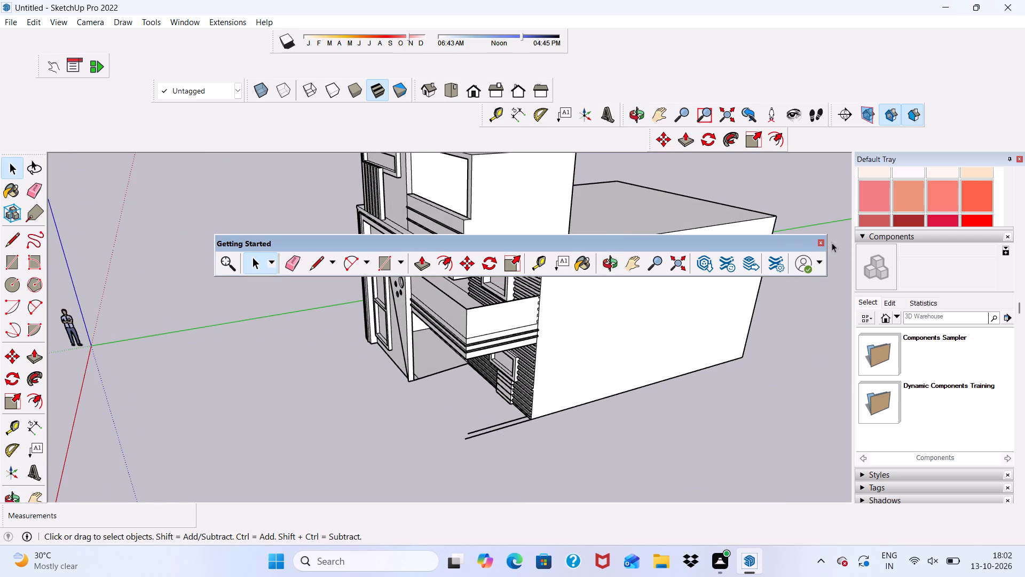
# Resize the floating Getting Started toolbar into a compact three-row block.
pyautogui.click(224, 240)
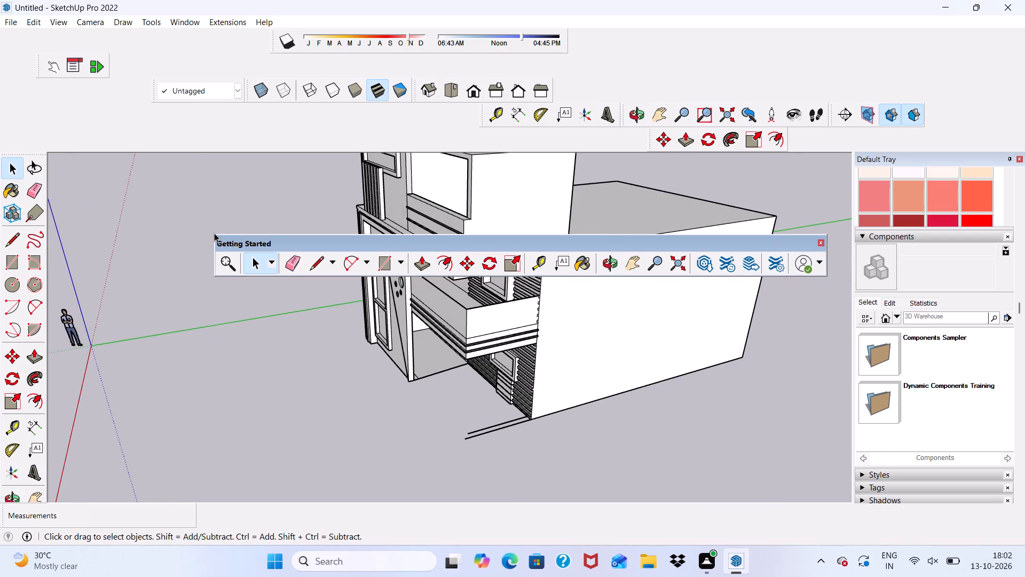
pyautogui.moveTo(216, 233); pyautogui.dragTo(213, 210)
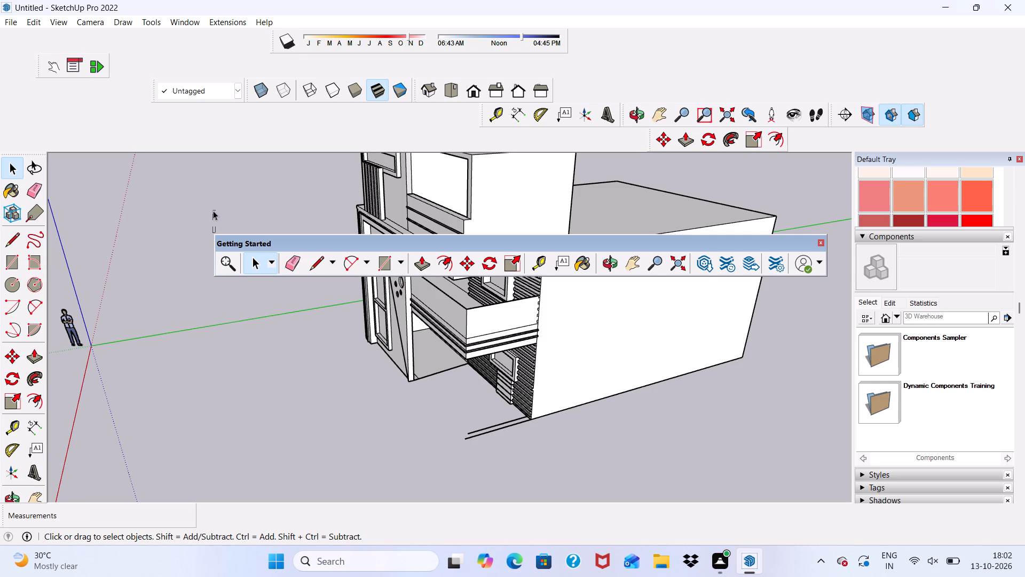
pyautogui.moveTo(213, 210); pyautogui.dragTo(213, 206)
pyautogui.scroll(12, 211, 237)
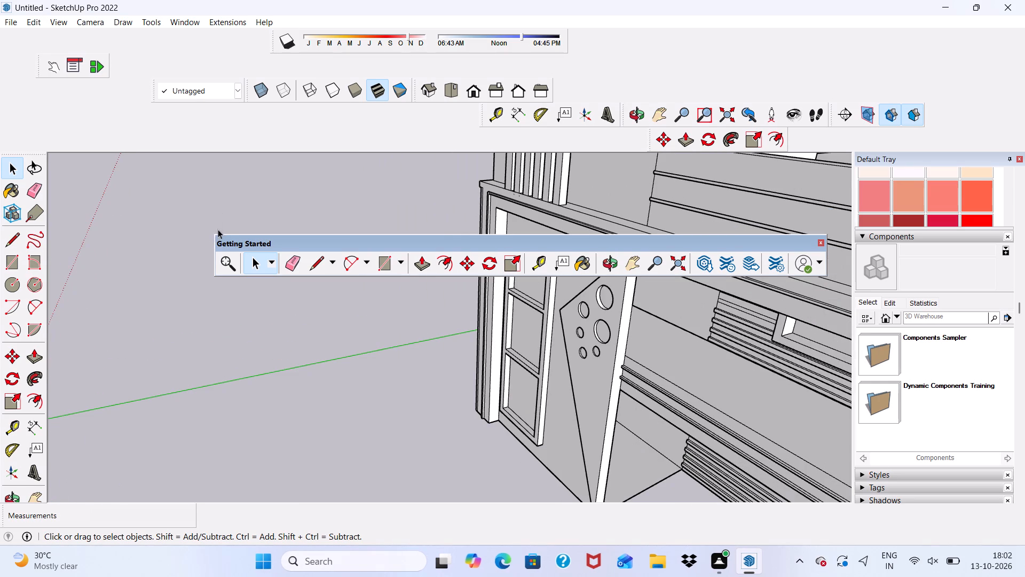
pyautogui.moveTo(216, 234); pyautogui.dragTo(220, 182)
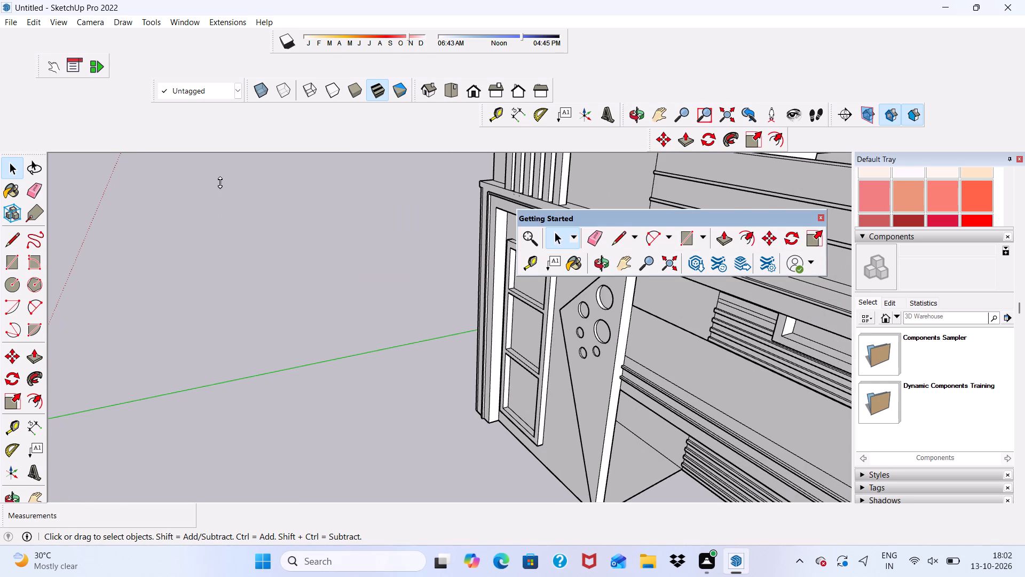
pyautogui.moveTo(220, 182); pyautogui.dragTo(290, 153)
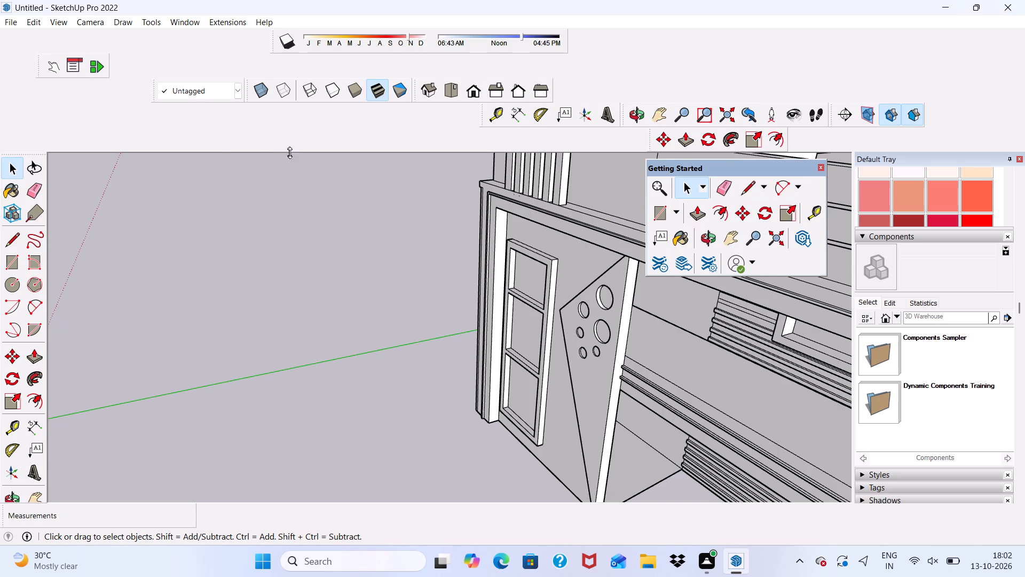
pyautogui.moveTo(290, 153); pyautogui.dragTo(300, 160)
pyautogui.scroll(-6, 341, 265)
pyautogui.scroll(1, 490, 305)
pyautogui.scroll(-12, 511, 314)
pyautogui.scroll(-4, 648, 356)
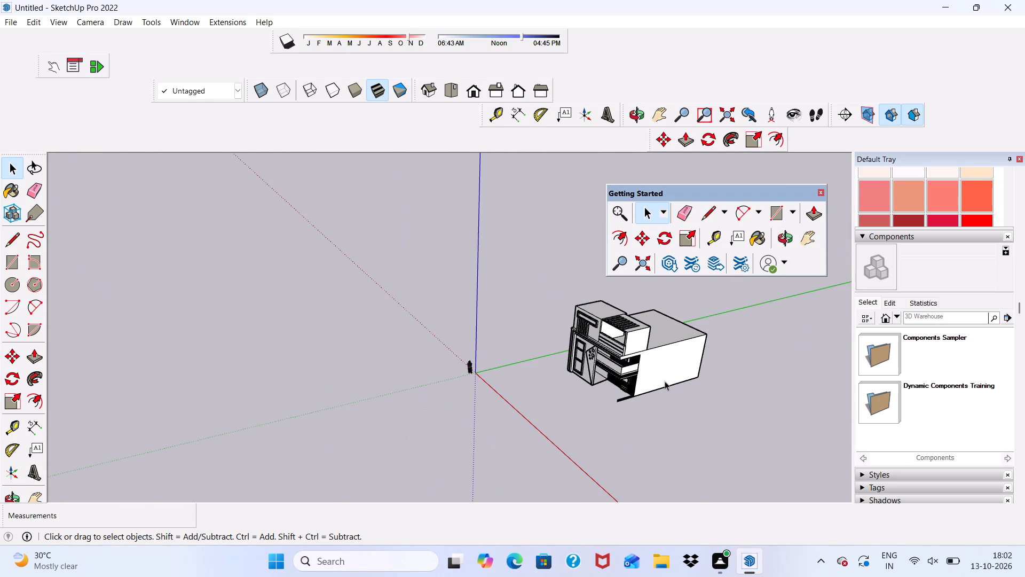
# Resize the floating Getting Started toolbar into a narrower four-row block.
pyautogui.scroll(6, 608, 189)
pyautogui.click(608, 181)
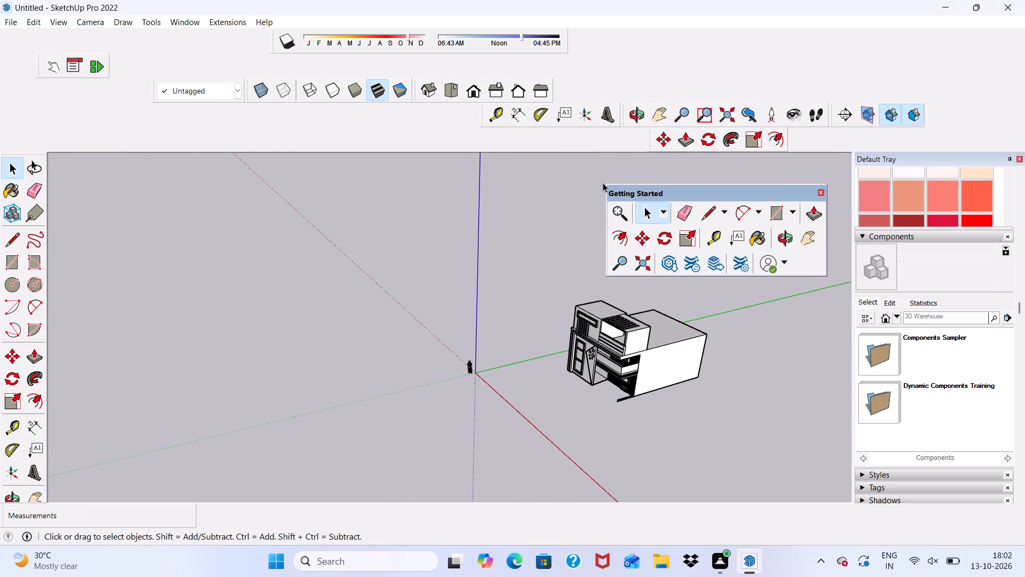
pyautogui.click(607, 183)
pyautogui.moveTo(608, 184); pyautogui.dragTo(603, 154)
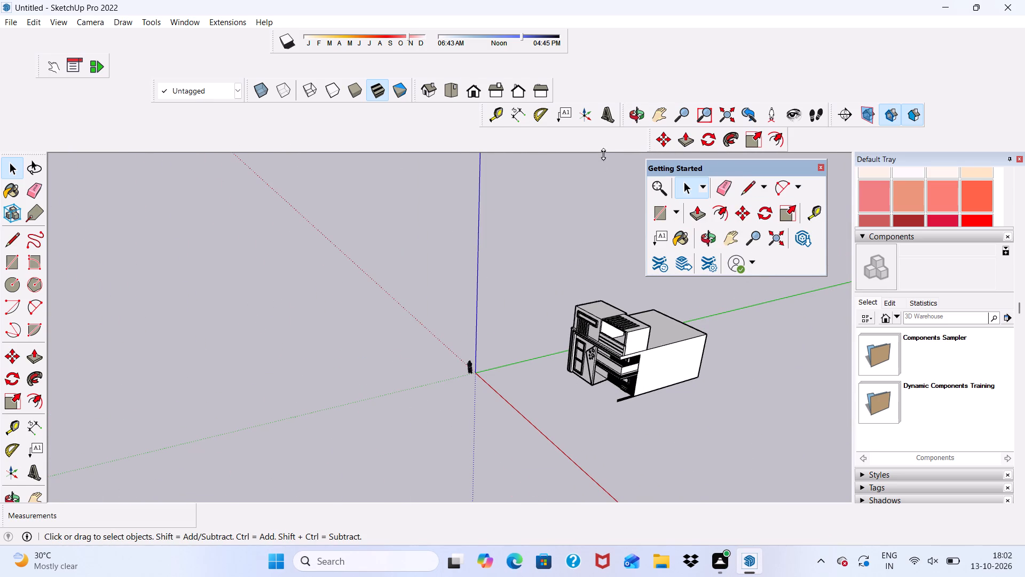
pyautogui.moveTo(603, 154); pyautogui.dragTo(603, 151)
pyautogui.scroll(-5, 647, 219)
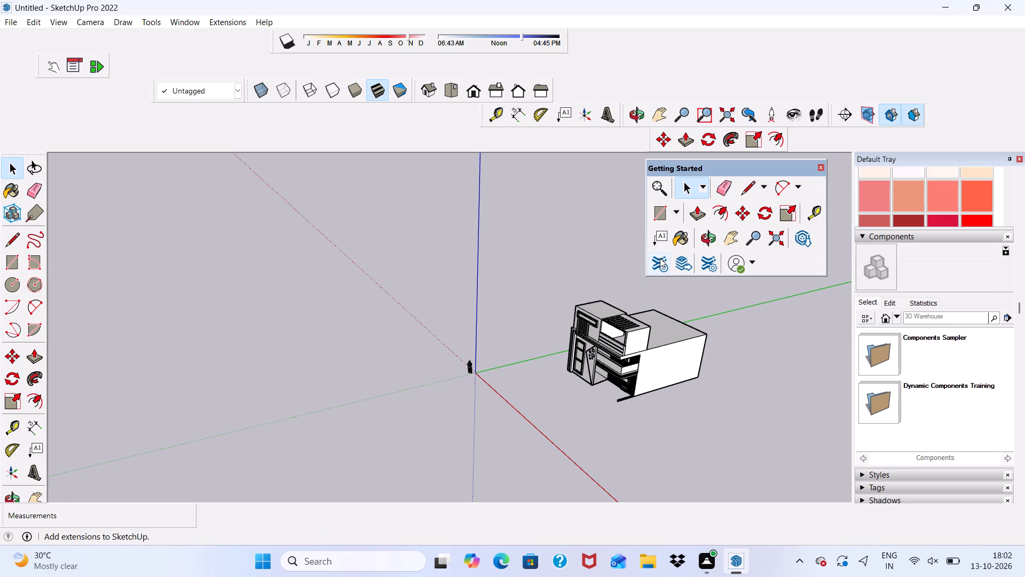
# Examine the front facade of the house, including the ground-floor porch and the slatted wall.
pyautogui.click(587, 235)
pyautogui.scroll(-5, 476, 316)
pyautogui.moveTo(466, 345); pyautogui.dragTo(579, 314, button='middle')
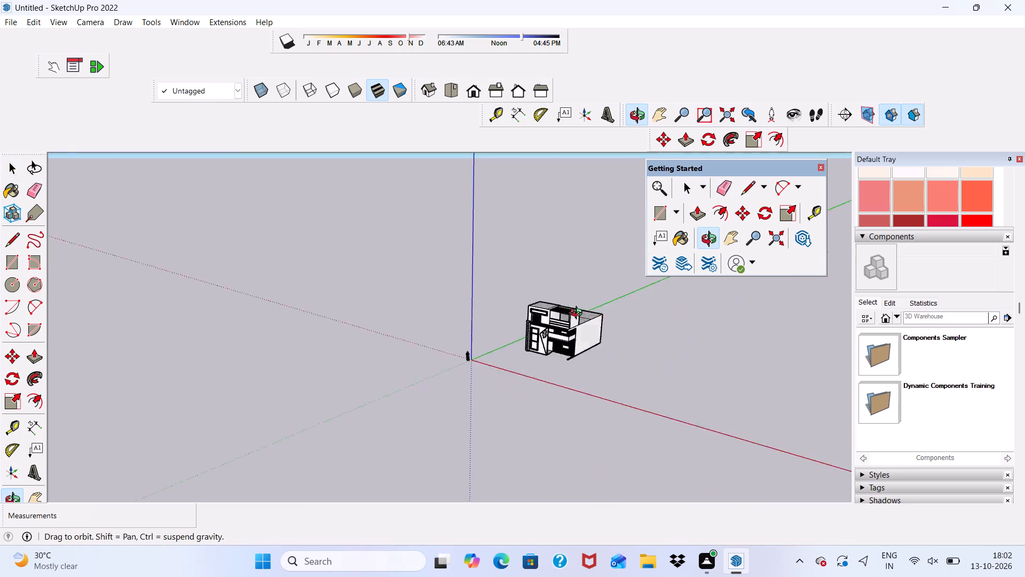
pyautogui.moveTo(579, 314); pyautogui.dragTo(746, 299, button='middle')
pyautogui.scroll(6, 769, 300)
pyautogui.scroll(12, 355, 302)
pyautogui.scroll(1, 285, 357)
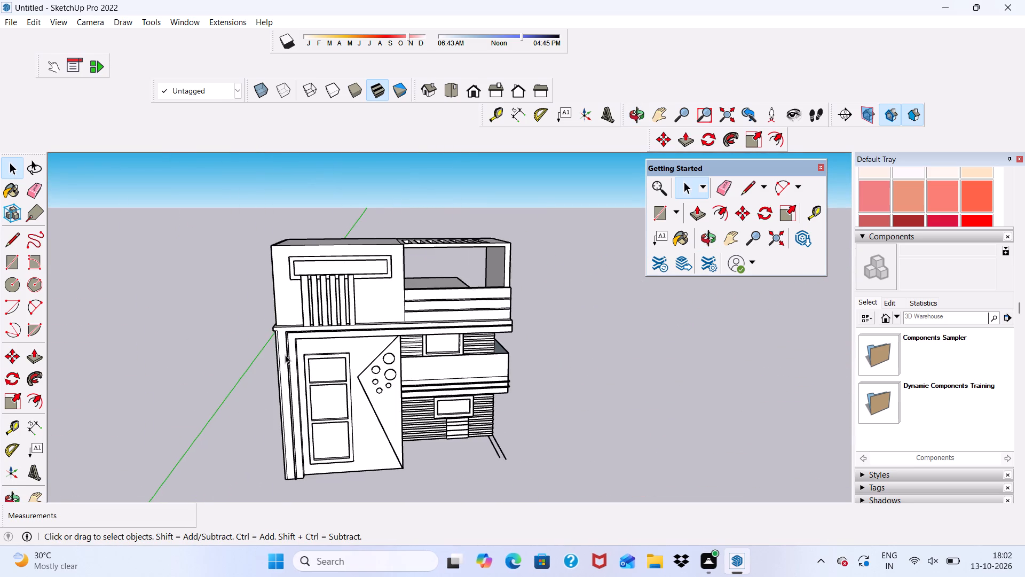
pyautogui.moveTo(285, 355); pyautogui.dragTo(307, 327, button='middle')
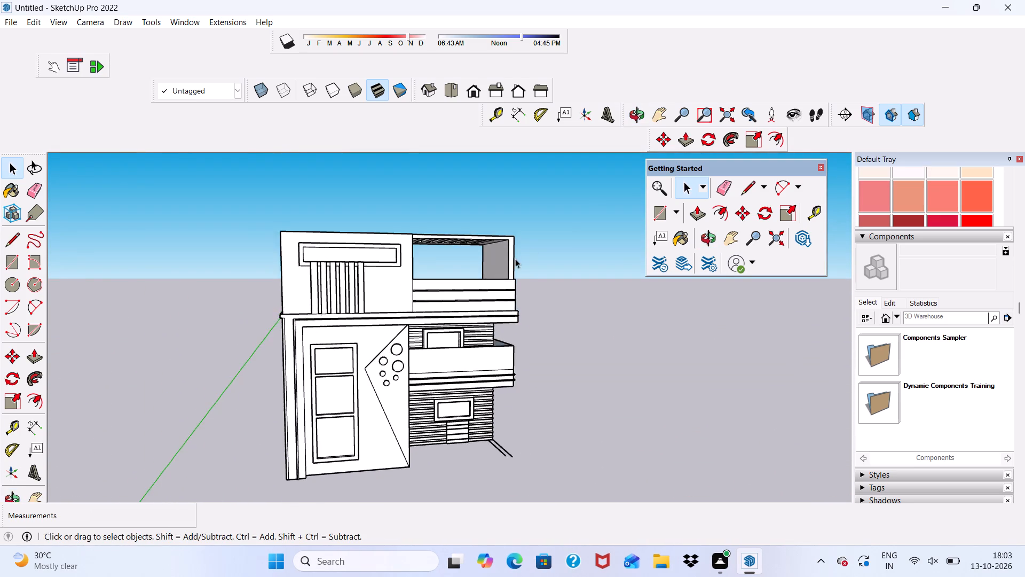
pyautogui.scroll(1, 521, 253)
pyautogui.scroll(1, 629, 175)
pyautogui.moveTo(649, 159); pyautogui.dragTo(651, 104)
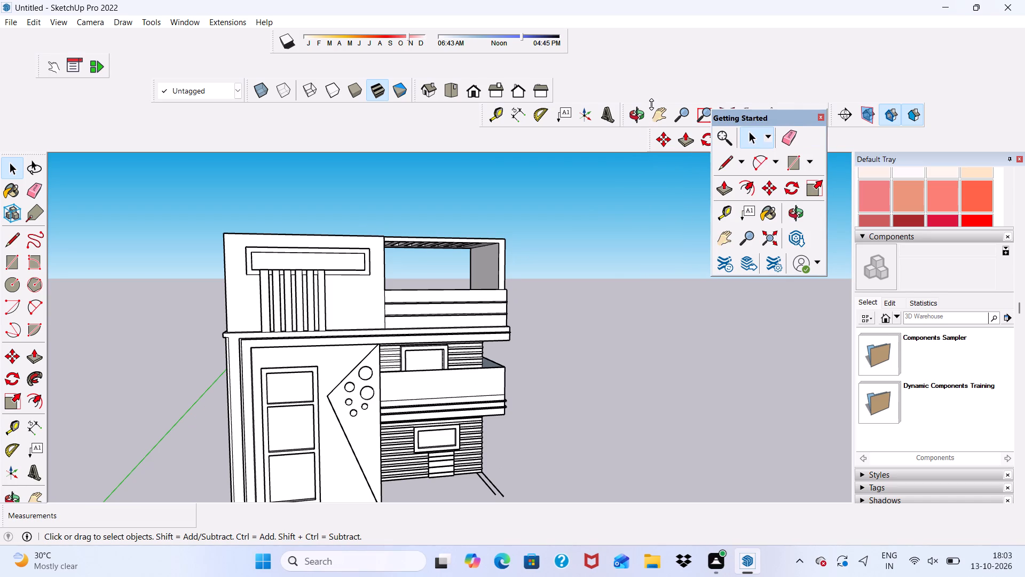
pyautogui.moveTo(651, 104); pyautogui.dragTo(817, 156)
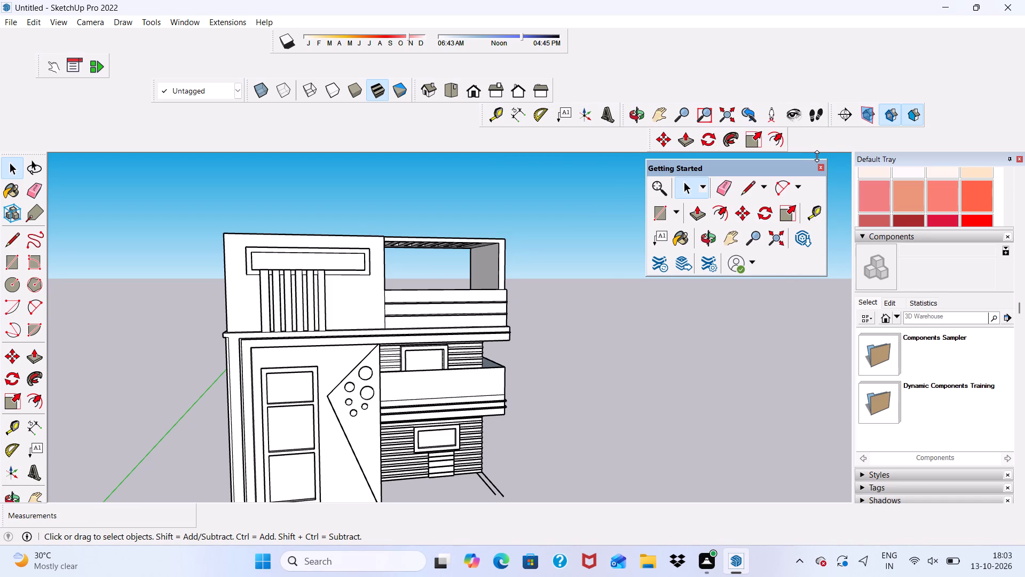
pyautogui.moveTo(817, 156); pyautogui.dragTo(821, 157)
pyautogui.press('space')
# Erase the two parallel leftover lines on the ground at the slatted wall's outer corner.
pyautogui.scroll(1, 642, 295)
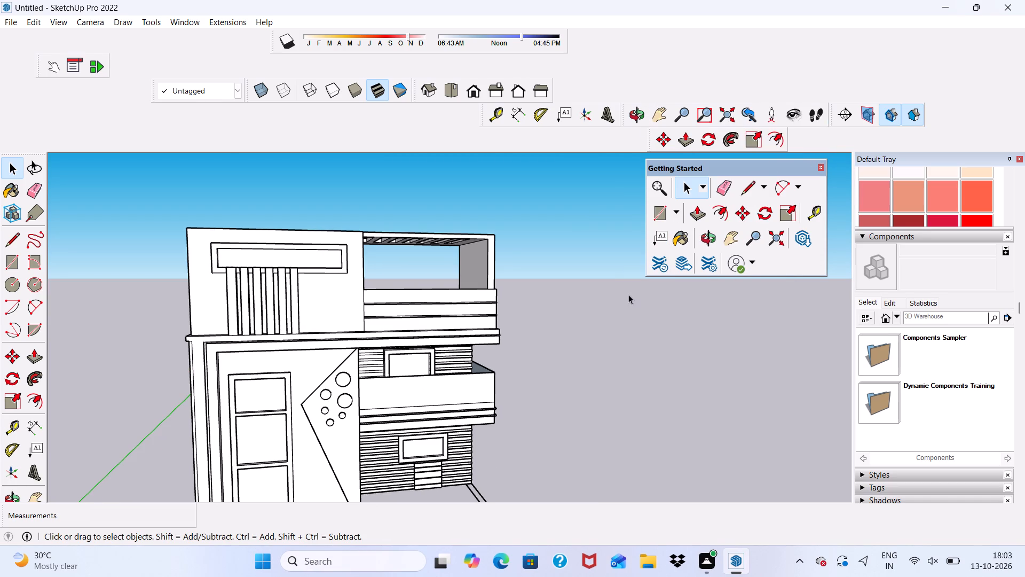
pyautogui.click(628, 294)
pyautogui.scroll(-13, 597, 295)
pyautogui.moveTo(642, 340); pyautogui.dragTo(586, 354, button='middle')
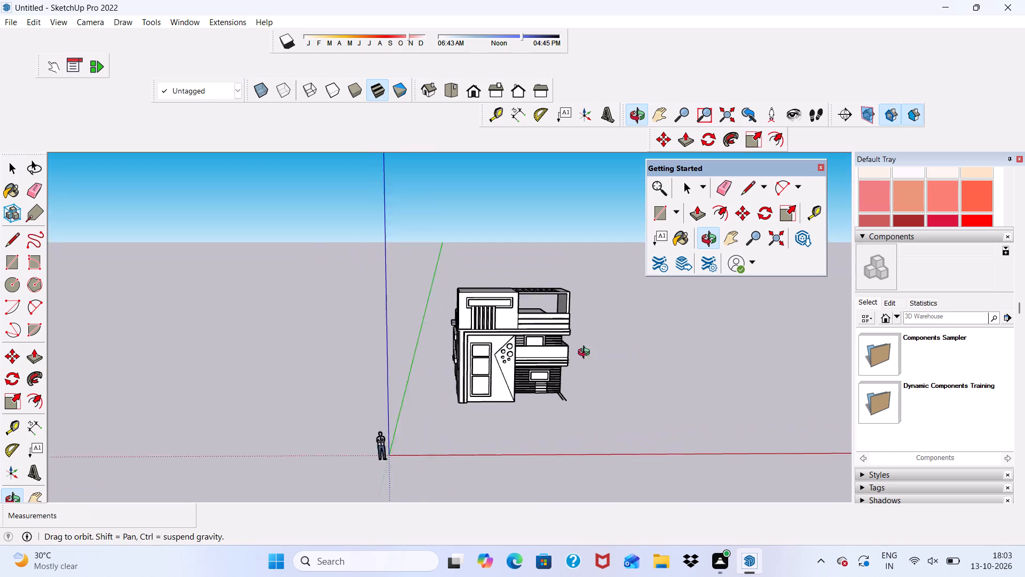
pyautogui.moveTo(586, 354); pyautogui.dragTo(534, 350, button='middle')
pyautogui.scroll(7, 436, 351)
pyautogui.scroll(5, 533, 373)
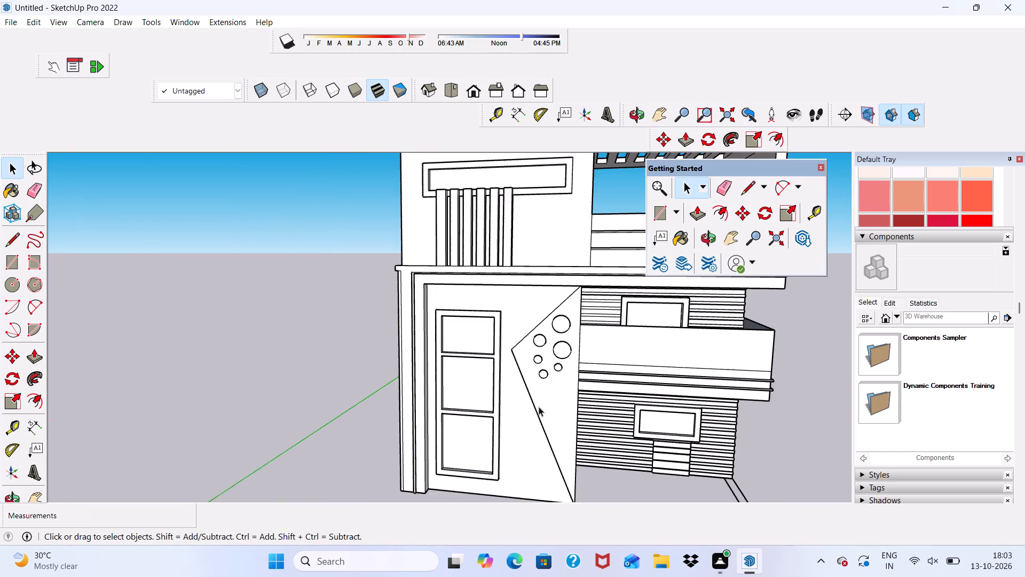
pyautogui.scroll(-2, 539, 407)
pyautogui.moveTo(544, 407); pyautogui.dragTo(499, 381, button='middle')
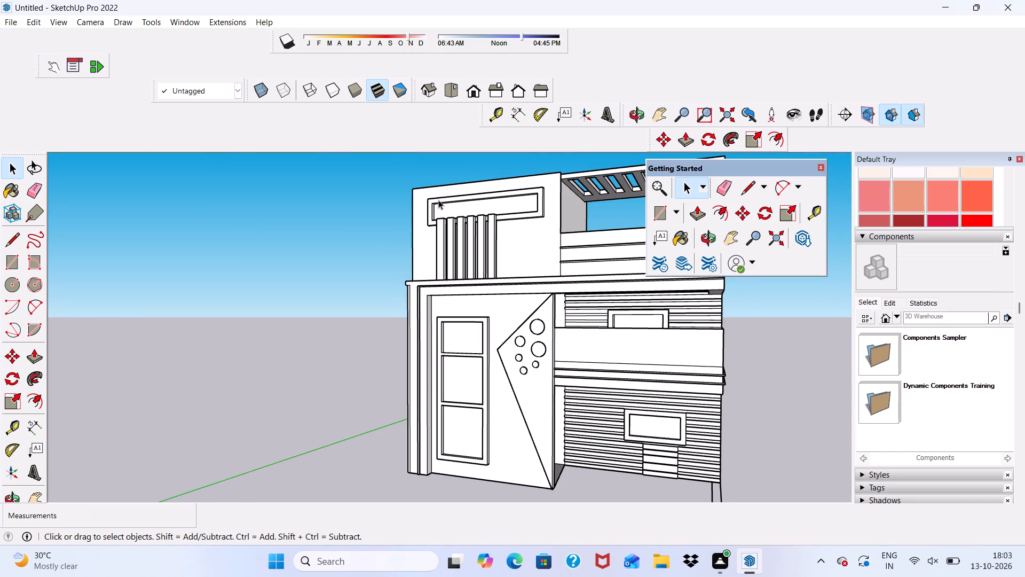
pyautogui.click(725, 184)
pyautogui.scroll(-6, 374, 246)
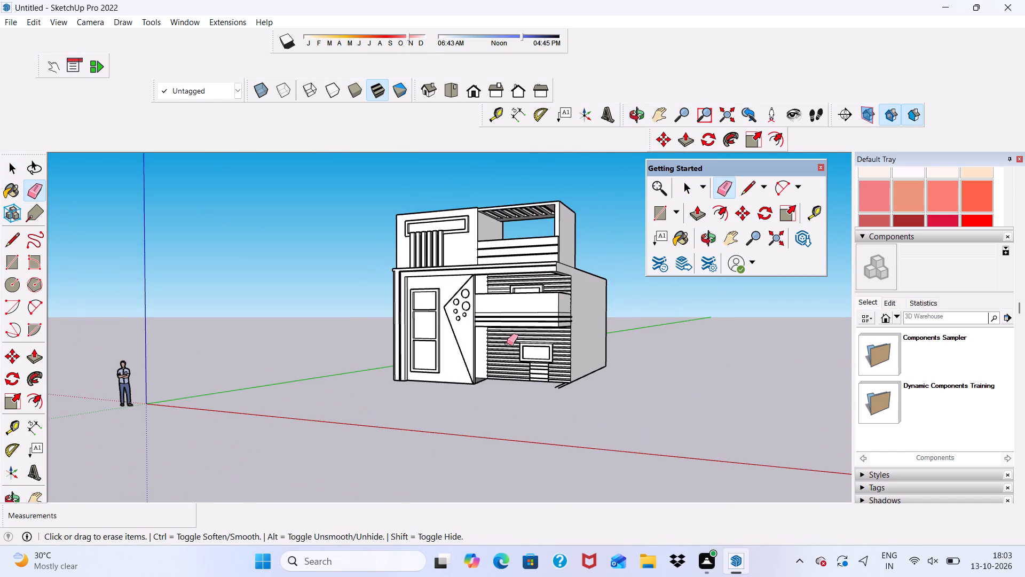
pyautogui.scroll(8, 552, 369)
pyautogui.moveTo(574, 416); pyautogui.dragTo(574, 416)
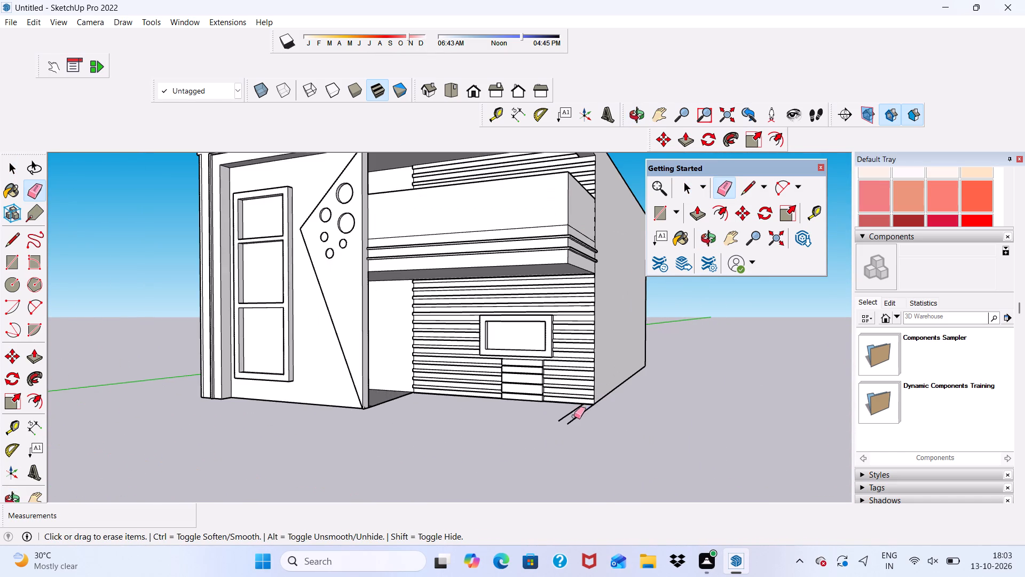
pyautogui.moveTo(574, 416); pyautogui.dragTo(580, 424)
pyautogui.click(570, 414)
# Erase the line separating the narrow strip from the porch floor beside the tall front wall.
pyautogui.scroll(-4, 540, 409)
pyautogui.moveTo(540, 422); pyautogui.dragTo(404, 464, button='middle')
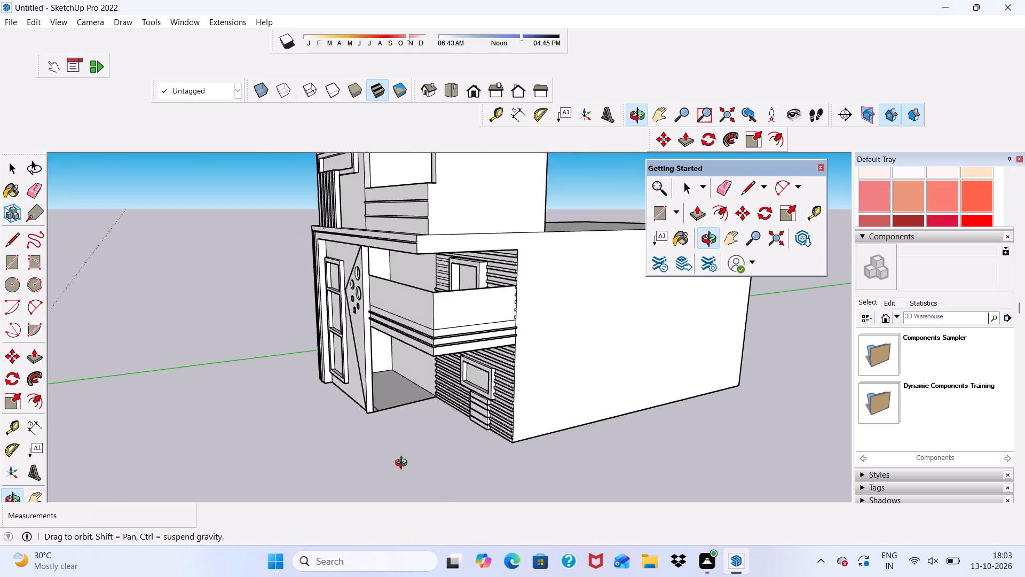
pyautogui.moveTo(404, 464); pyautogui.dragTo(403, 464, button='middle')
pyautogui.press('space')
pyautogui.scroll(5, 389, 404)
pyautogui.click(382, 378)
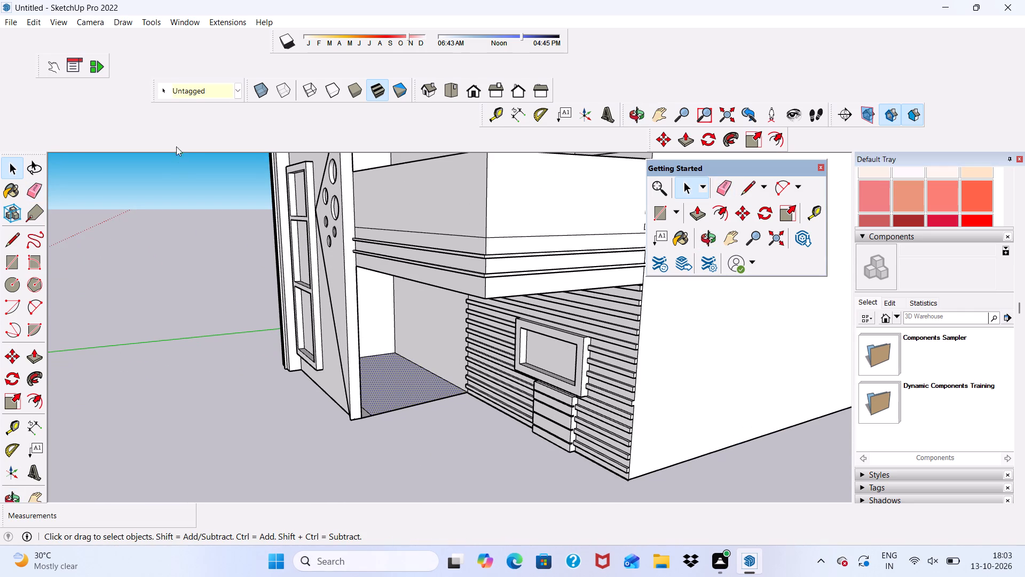
pyautogui.moveTo(408, 321); pyautogui.dragTo(302, 325, button='middle')
pyautogui.scroll(-1, 408, 321)
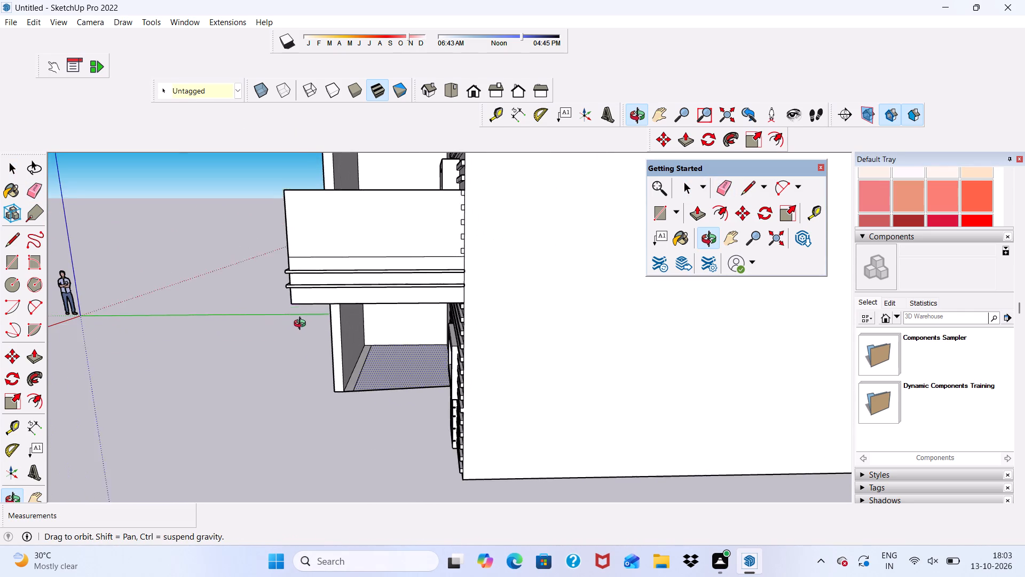
pyautogui.moveTo(302, 325); pyautogui.dragTo(301, 346, button='middle')
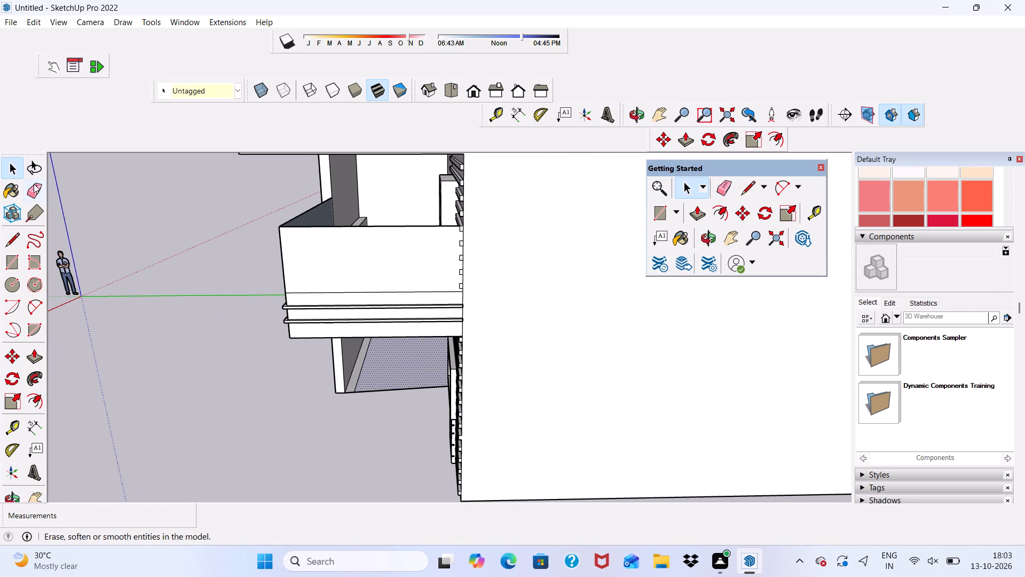
pyautogui.click(37, 188)
pyautogui.scroll(4, 264, 396)
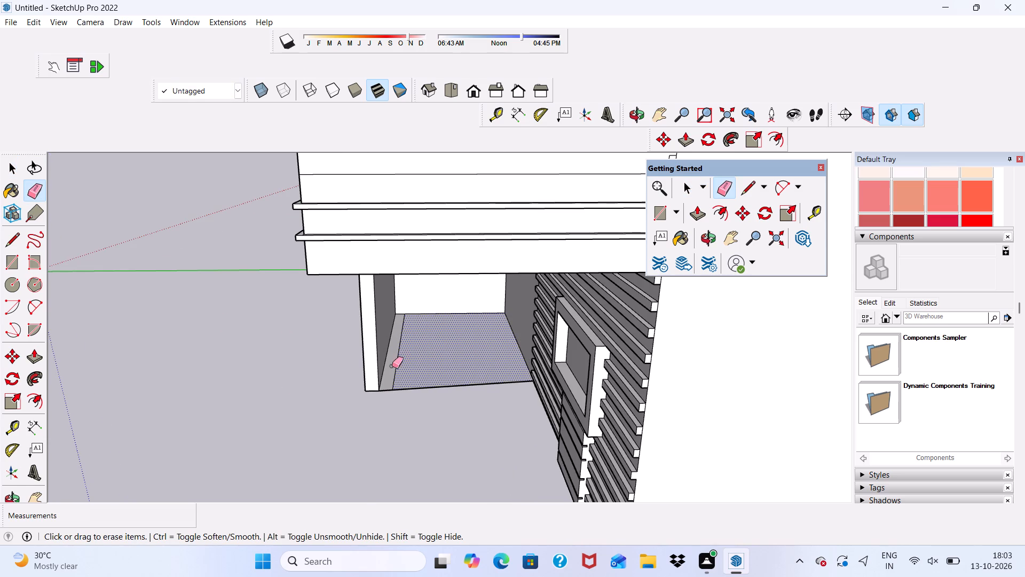
pyautogui.moveTo(392, 375); pyautogui.dragTo(402, 377)
# Push/Pull the porch floor face up about 11' 9" to the underside of the balcony.
pyautogui.press('space')
pyautogui.click(399, 373)
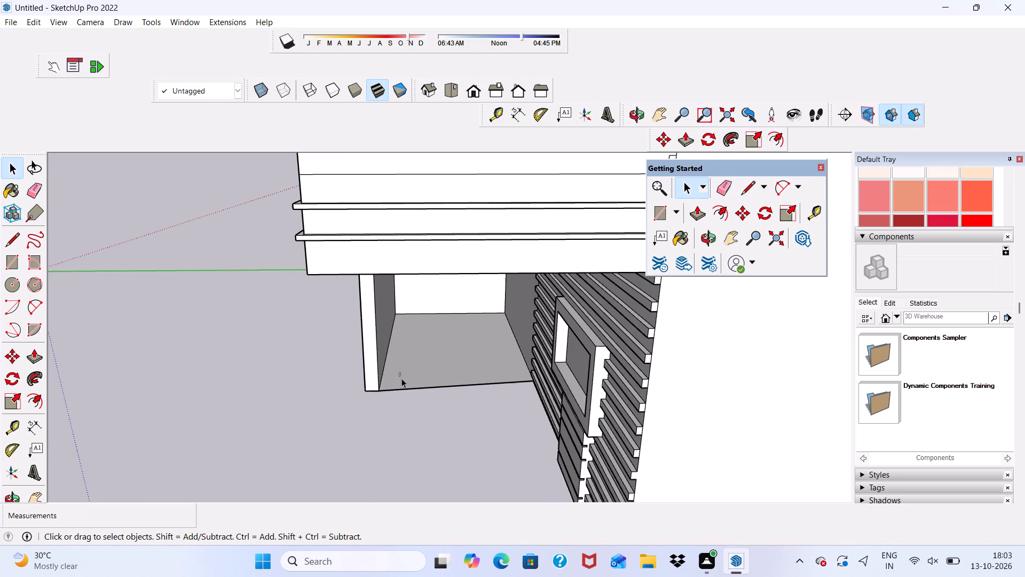
pyautogui.click(420, 370)
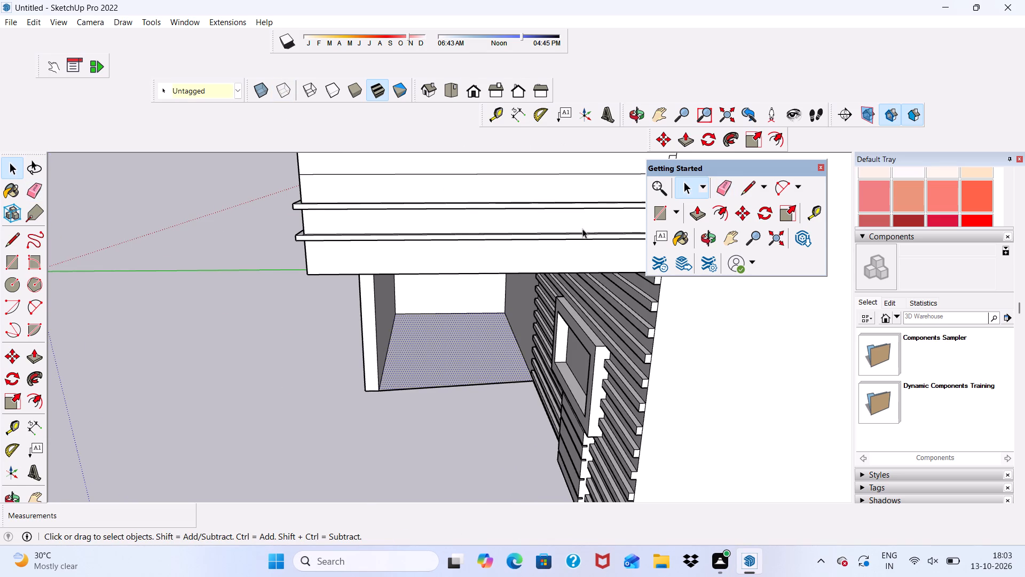
pyautogui.click(699, 215)
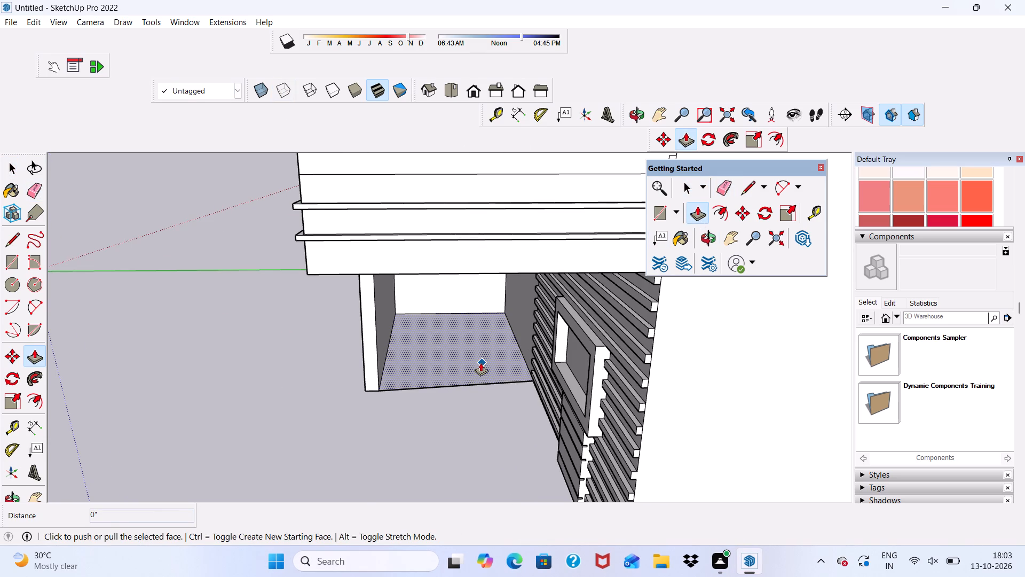
pyautogui.click(480, 363)
pyautogui.scroll(-6, 477, 286)
pyautogui.moveTo(472, 299); pyautogui.dragTo(604, 237, button='middle')
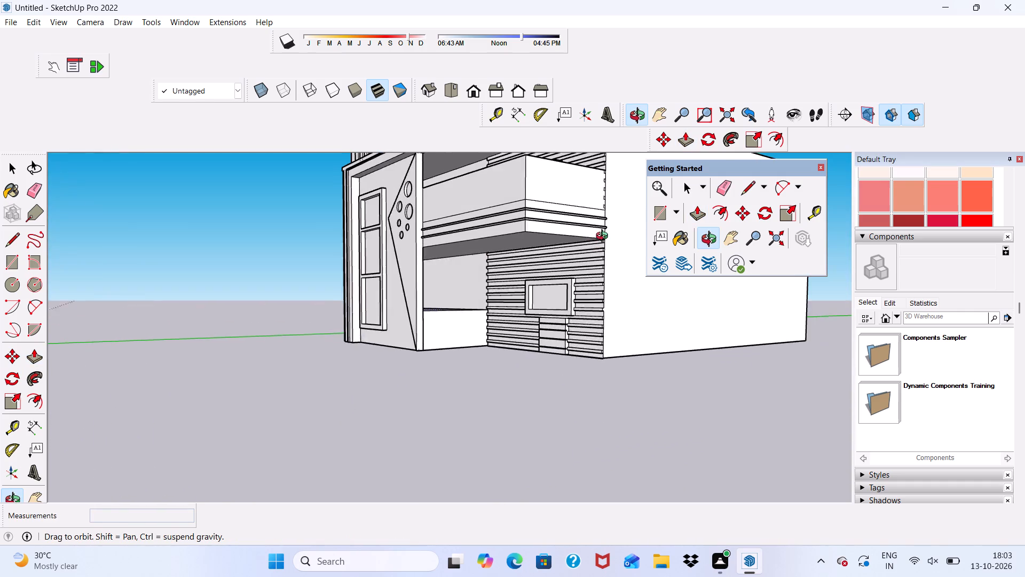
pyautogui.moveTo(604, 237); pyautogui.dragTo(609, 237, button='middle')
pyautogui.scroll(6, 449, 237)
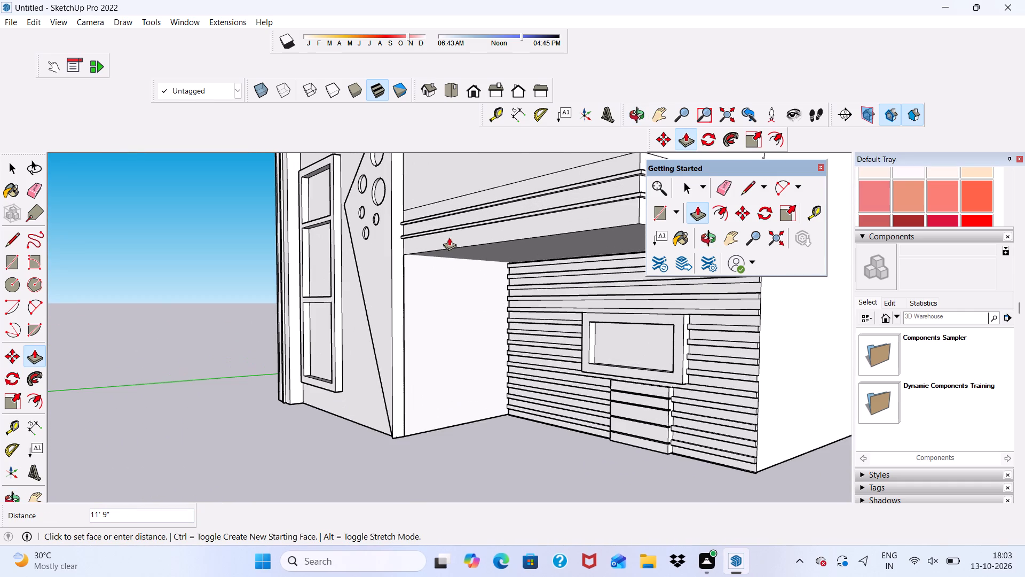
pyautogui.click(449, 237)
# Push/Pull the inner end face of the hollow under the front block about 12' 7" toward the slatted wall.
pyautogui.scroll(-4, 443, 261)
pyautogui.moveTo(446, 315); pyautogui.dragTo(571, 362, button='middle')
pyautogui.press('space')
pyautogui.press('space')
pyautogui.press('space')
pyautogui.press('space')
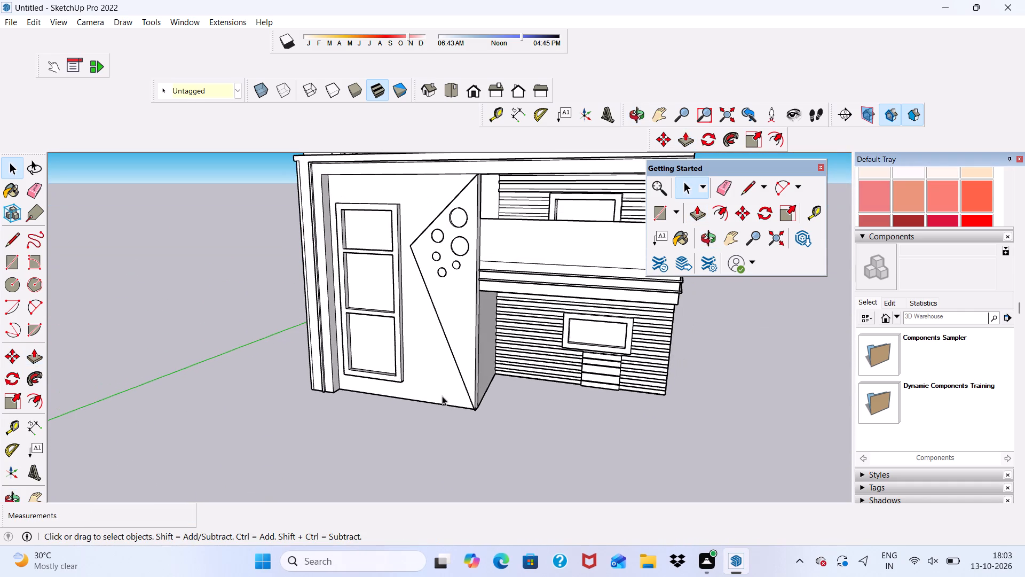
pyautogui.moveTo(426, 408); pyautogui.dragTo(561, 210, button='middle')
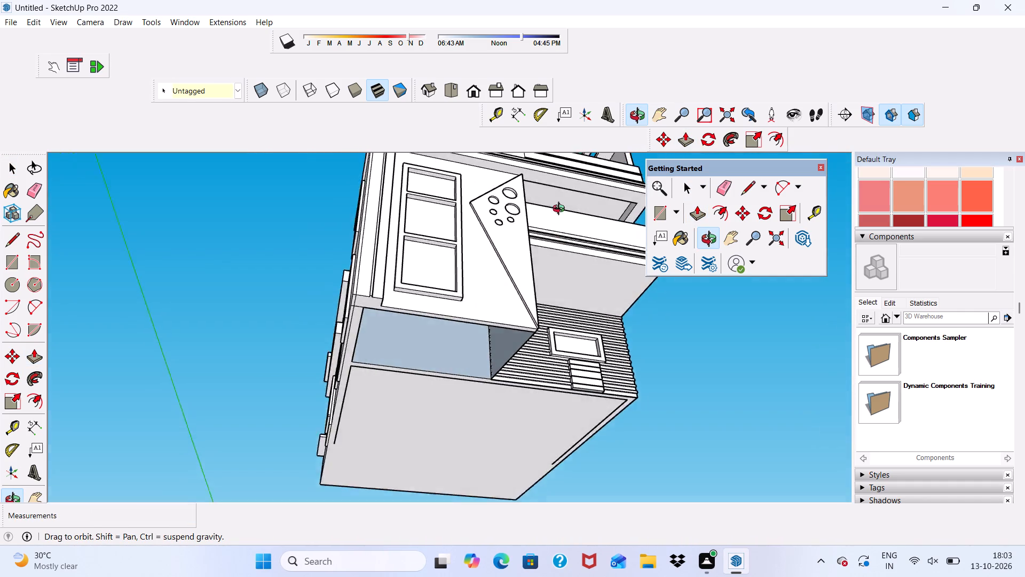
pyautogui.moveTo(561, 210); pyautogui.dragTo(545, 167, button='middle')
pyautogui.scroll(5, 387, 331)
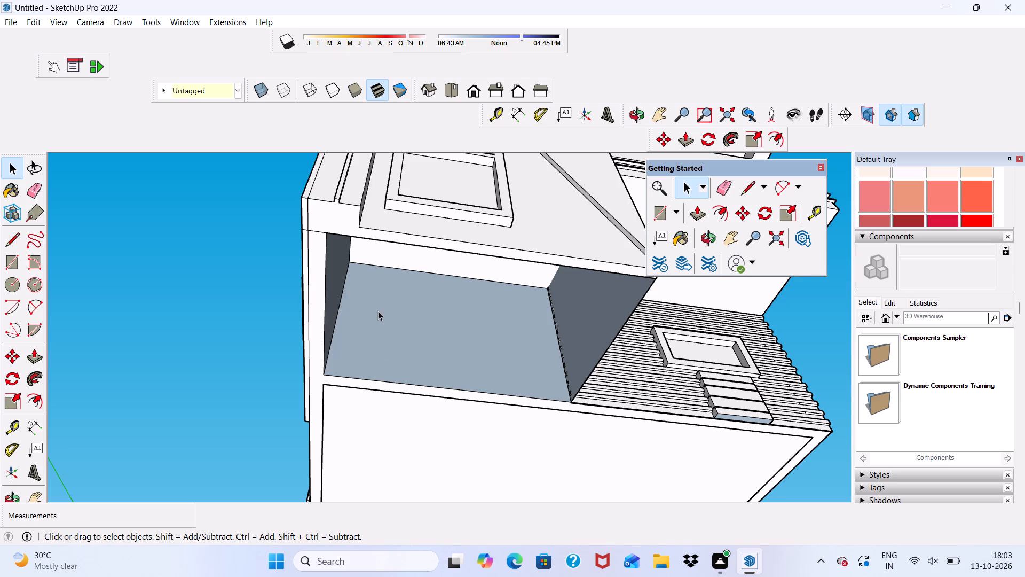
pyautogui.scroll(-3, 404, 333)
pyautogui.moveTo(407, 338); pyautogui.dragTo(224, 350, button='middle')
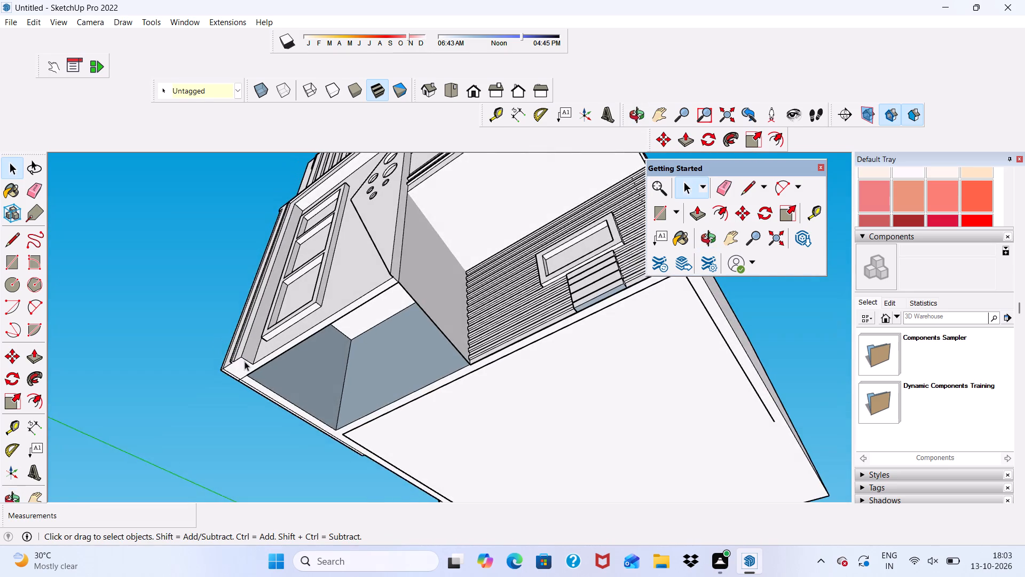
pyautogui.scroll(7, 273, 375)
pyautogui.click(278, 374)
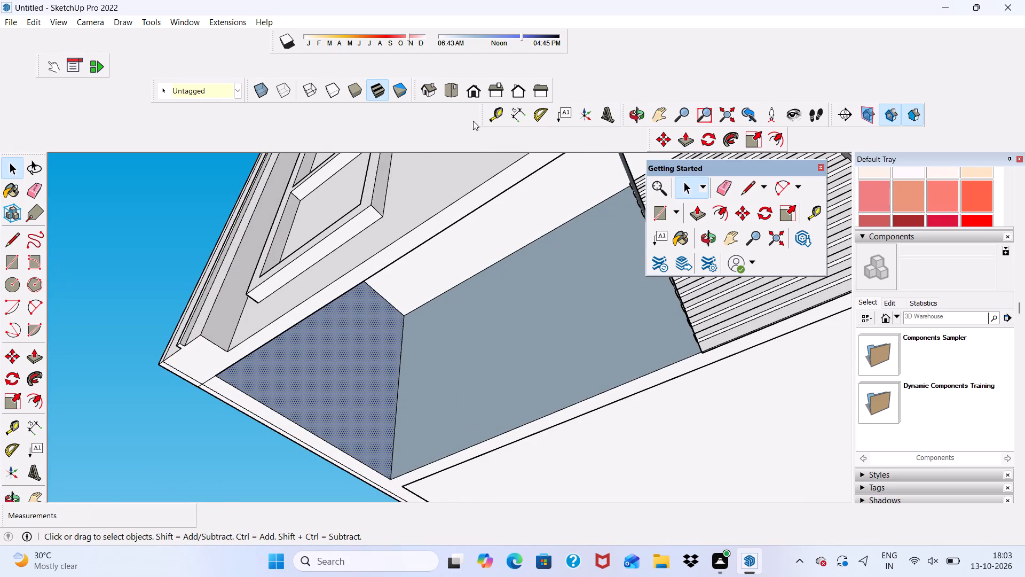
pyautogui.click(27, 353)
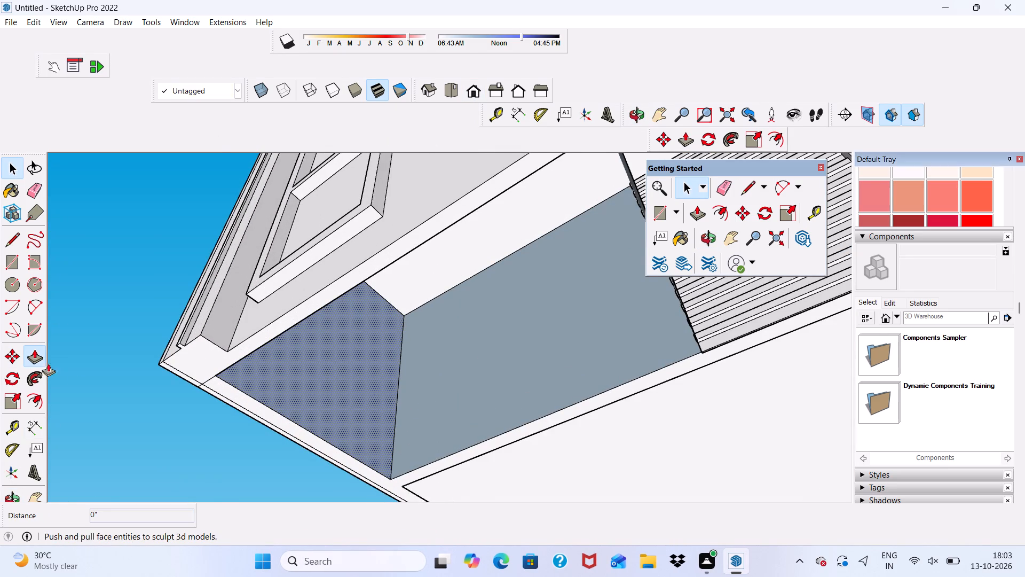
pyautogui.hscroll(4, 224, 417)
pyautogui.hscroll(-1, 276, 404)
pyautogui.click(276, 391)
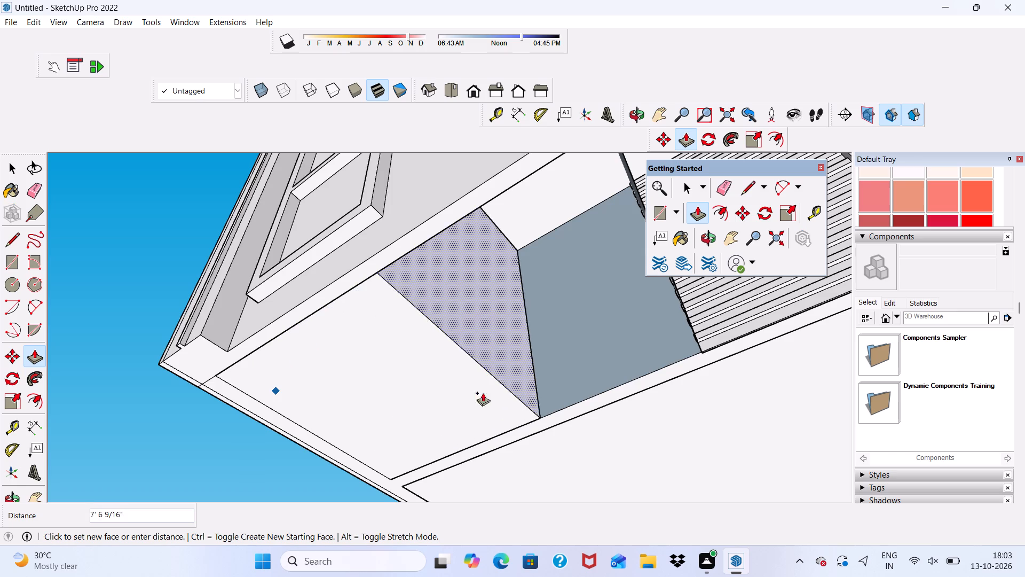
pyautogui.scroll(-1, 682, 327)
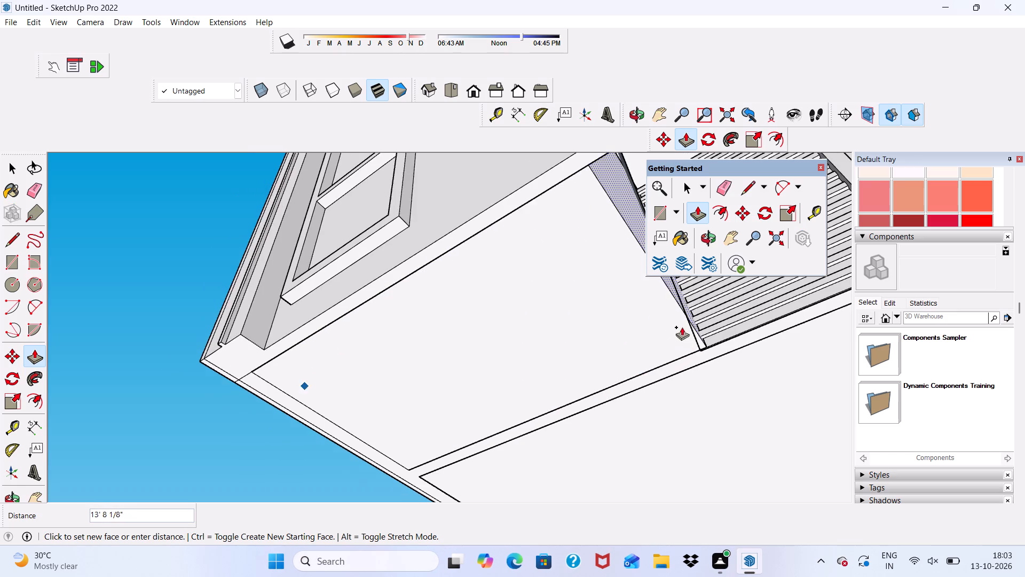
pyautogui.moveTo(682, 327); pyautogui.dragTo(540, 414, button='middle')
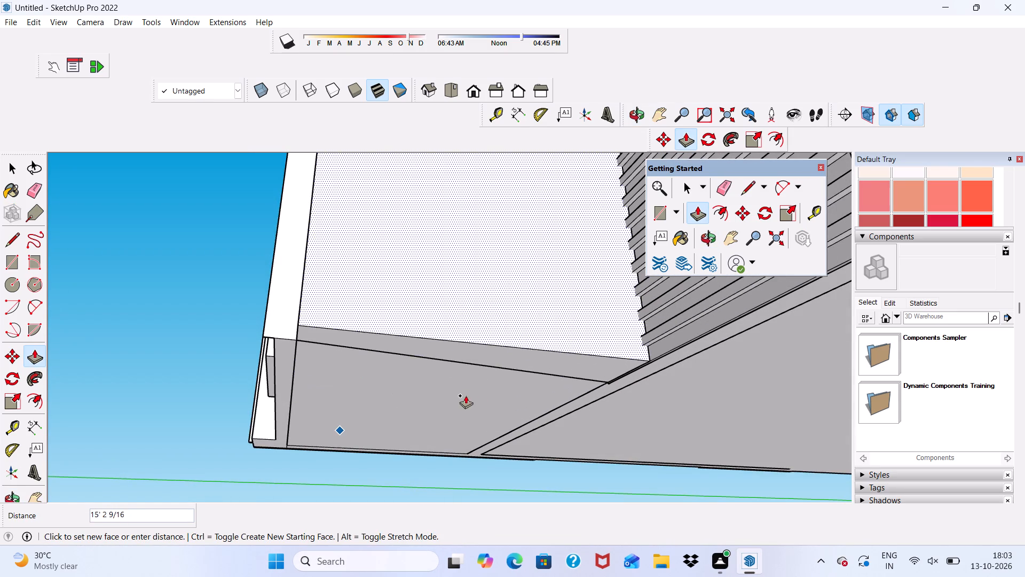
pyautogui.click(432, 394)
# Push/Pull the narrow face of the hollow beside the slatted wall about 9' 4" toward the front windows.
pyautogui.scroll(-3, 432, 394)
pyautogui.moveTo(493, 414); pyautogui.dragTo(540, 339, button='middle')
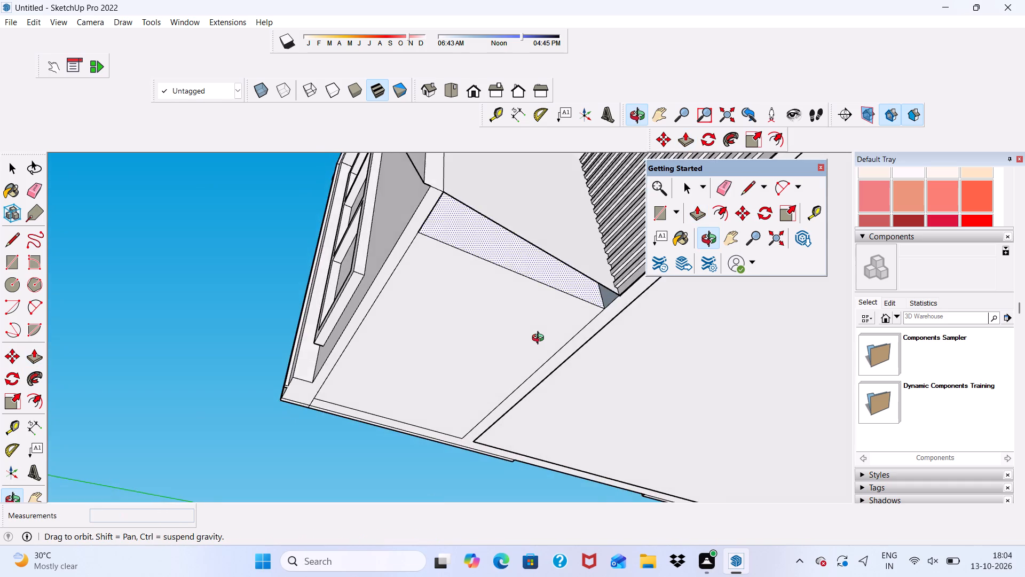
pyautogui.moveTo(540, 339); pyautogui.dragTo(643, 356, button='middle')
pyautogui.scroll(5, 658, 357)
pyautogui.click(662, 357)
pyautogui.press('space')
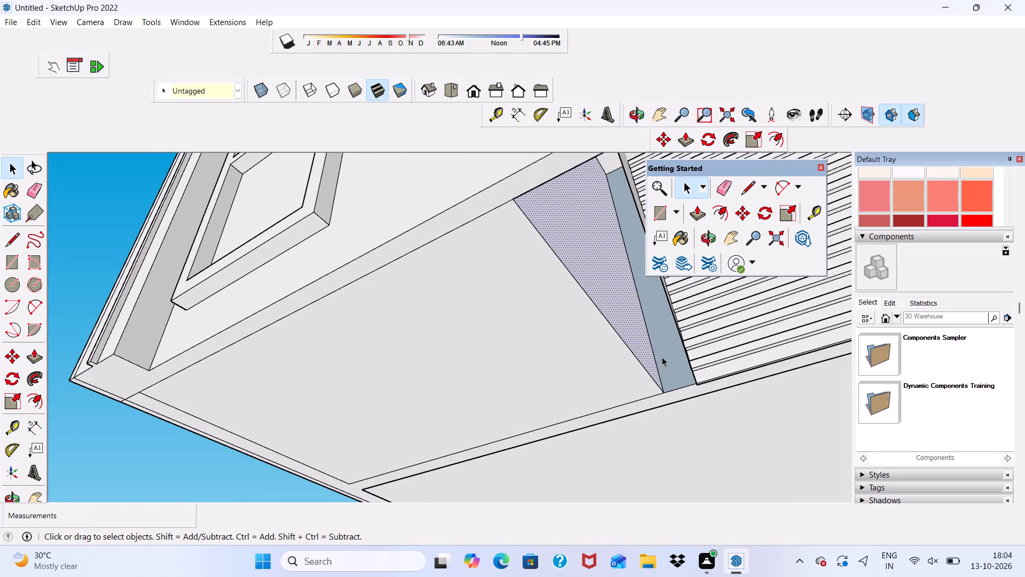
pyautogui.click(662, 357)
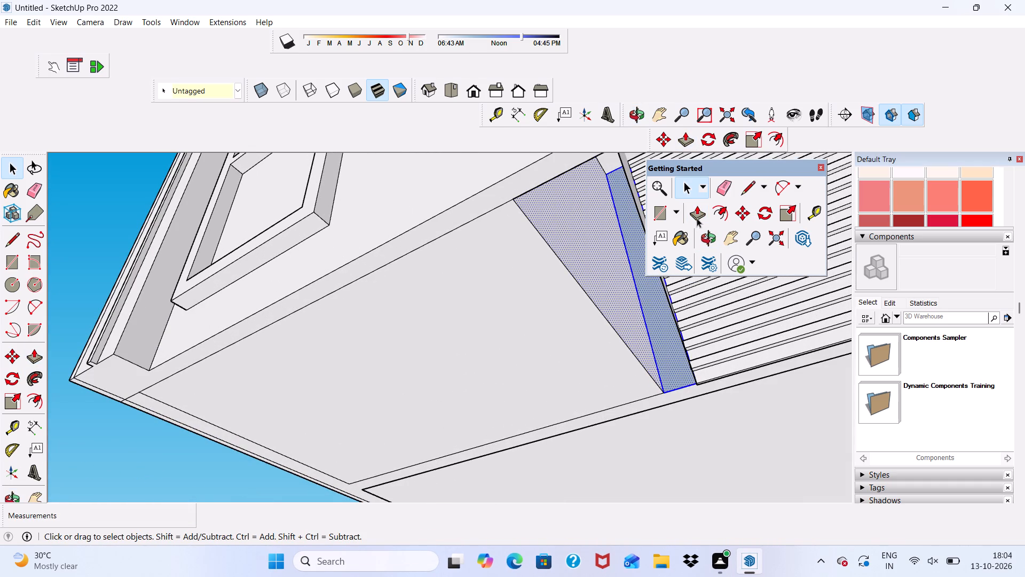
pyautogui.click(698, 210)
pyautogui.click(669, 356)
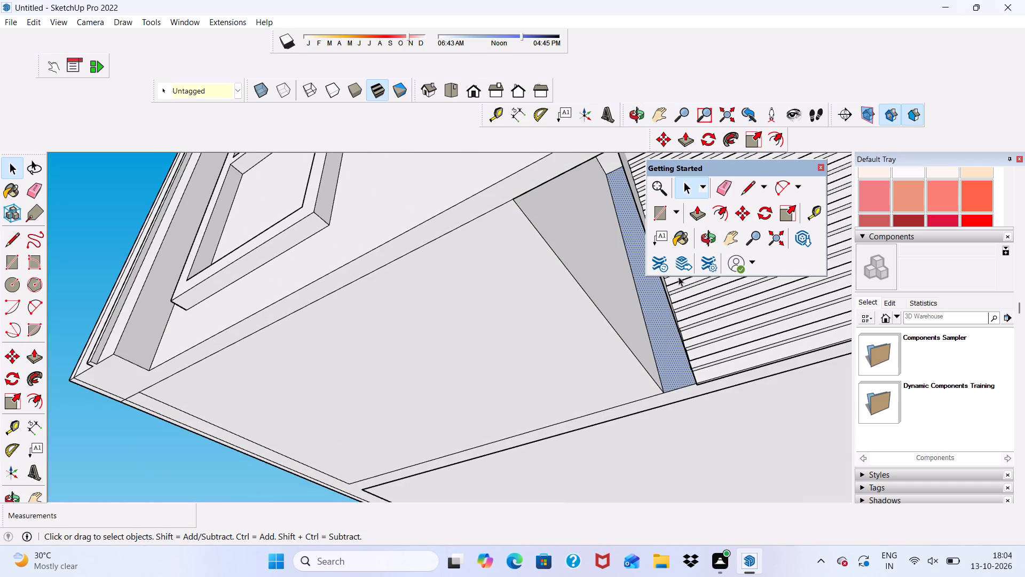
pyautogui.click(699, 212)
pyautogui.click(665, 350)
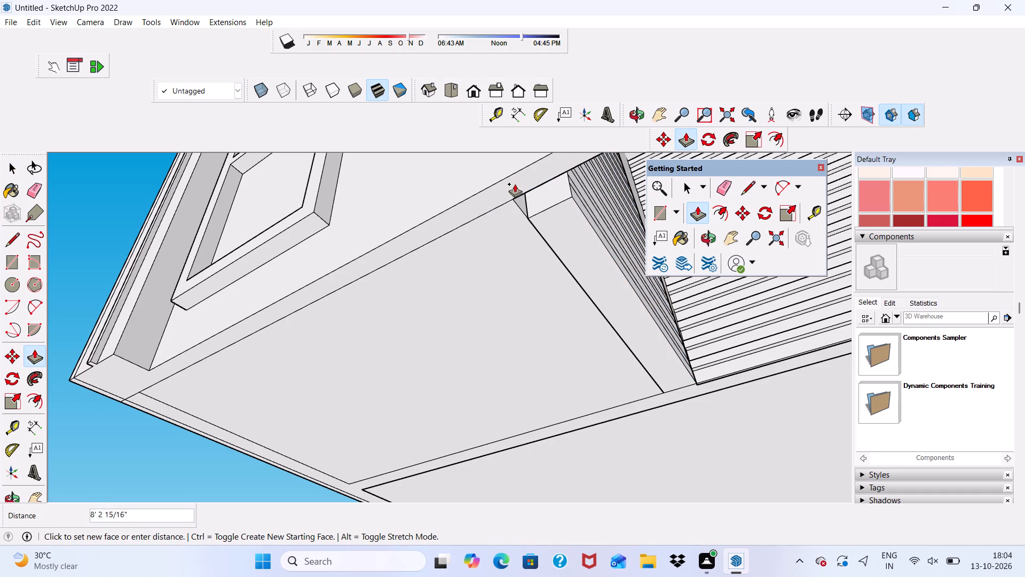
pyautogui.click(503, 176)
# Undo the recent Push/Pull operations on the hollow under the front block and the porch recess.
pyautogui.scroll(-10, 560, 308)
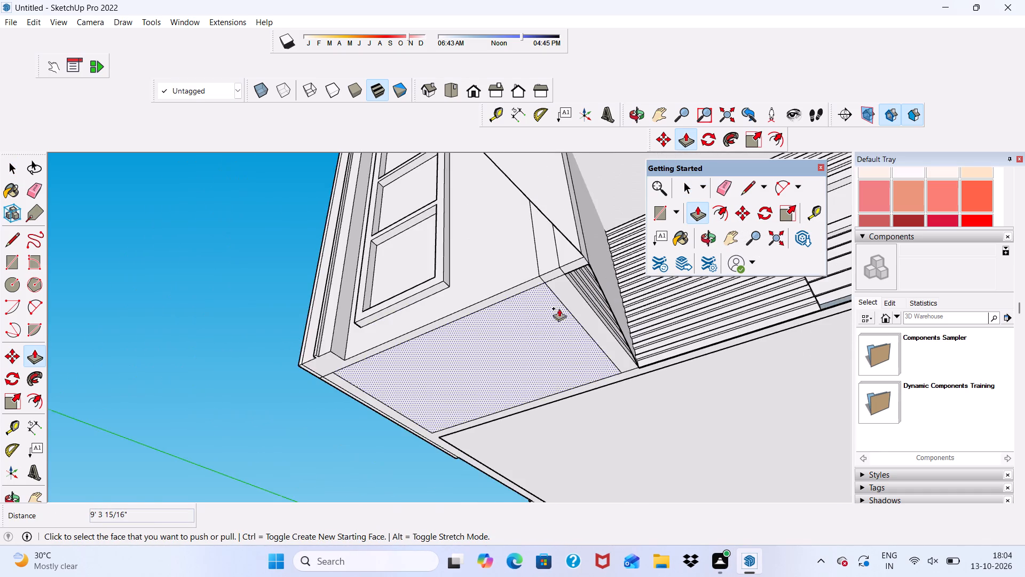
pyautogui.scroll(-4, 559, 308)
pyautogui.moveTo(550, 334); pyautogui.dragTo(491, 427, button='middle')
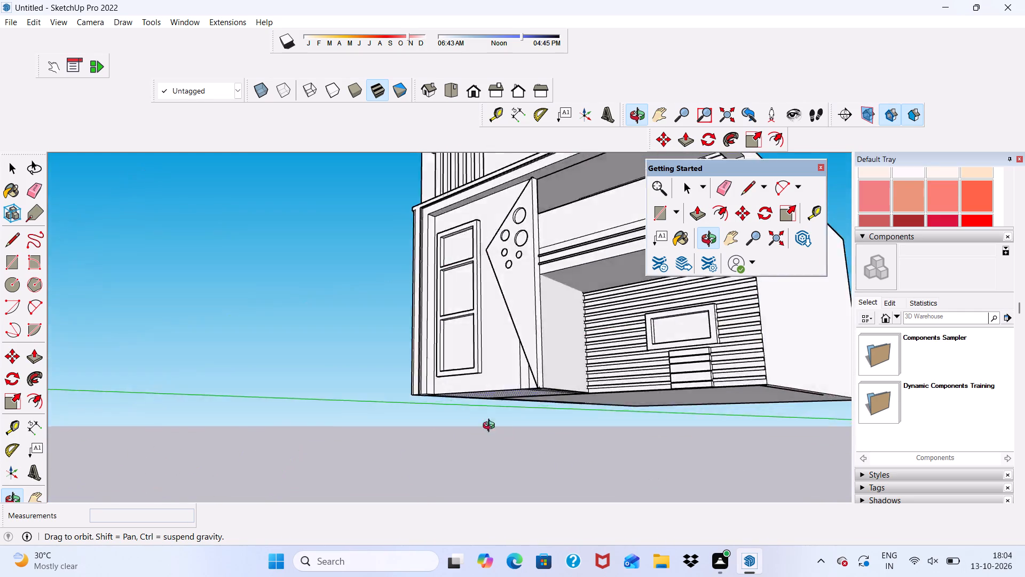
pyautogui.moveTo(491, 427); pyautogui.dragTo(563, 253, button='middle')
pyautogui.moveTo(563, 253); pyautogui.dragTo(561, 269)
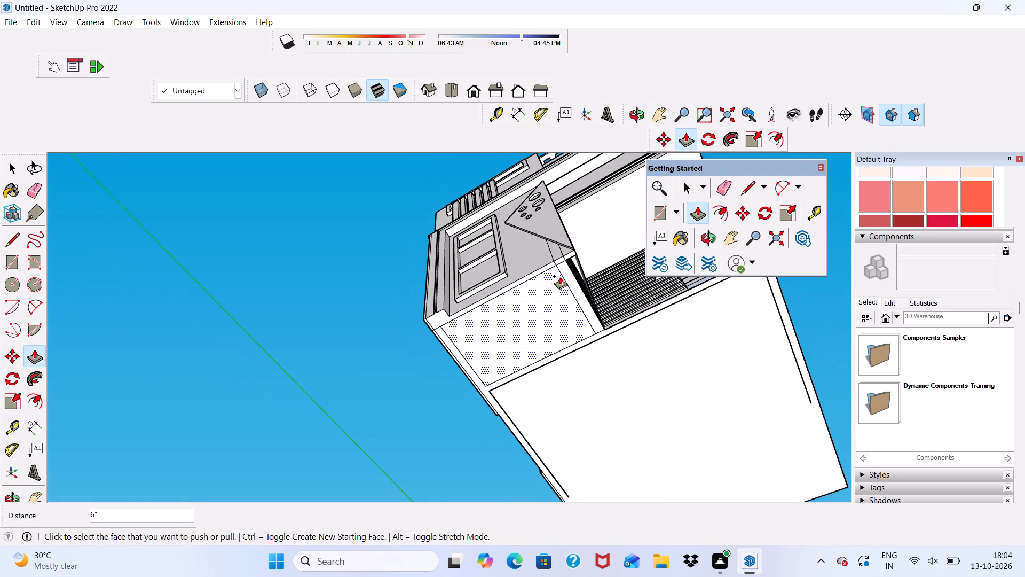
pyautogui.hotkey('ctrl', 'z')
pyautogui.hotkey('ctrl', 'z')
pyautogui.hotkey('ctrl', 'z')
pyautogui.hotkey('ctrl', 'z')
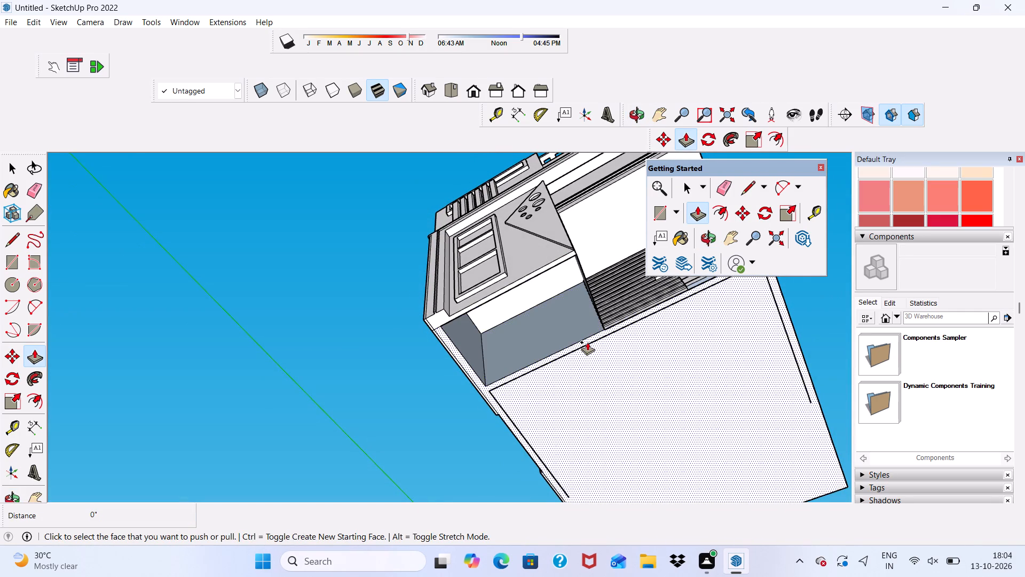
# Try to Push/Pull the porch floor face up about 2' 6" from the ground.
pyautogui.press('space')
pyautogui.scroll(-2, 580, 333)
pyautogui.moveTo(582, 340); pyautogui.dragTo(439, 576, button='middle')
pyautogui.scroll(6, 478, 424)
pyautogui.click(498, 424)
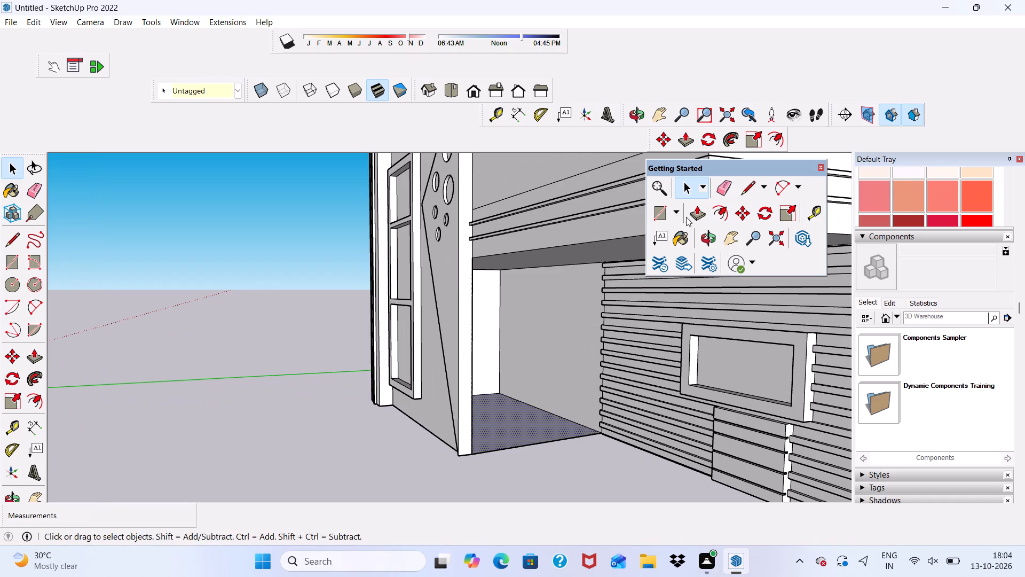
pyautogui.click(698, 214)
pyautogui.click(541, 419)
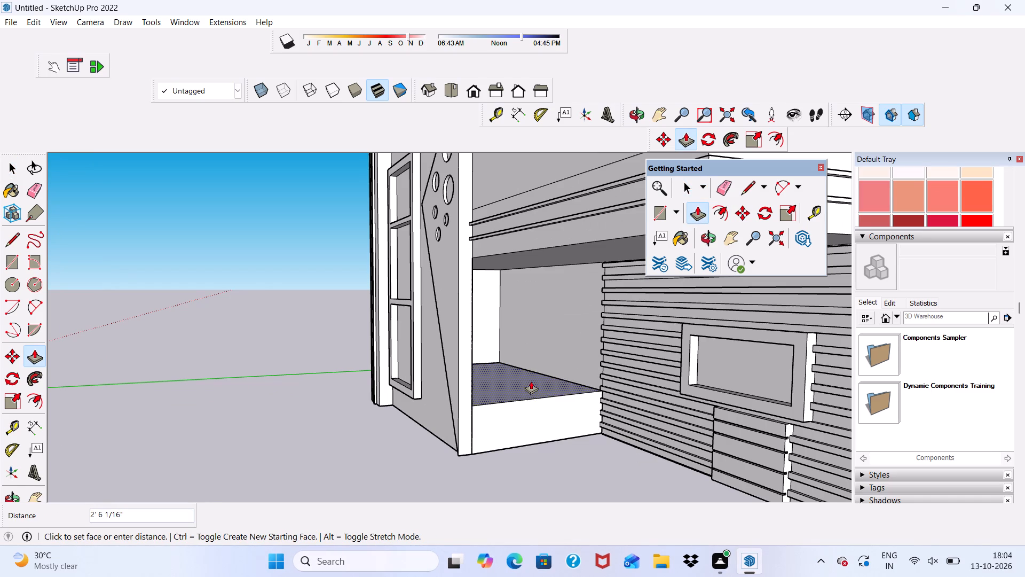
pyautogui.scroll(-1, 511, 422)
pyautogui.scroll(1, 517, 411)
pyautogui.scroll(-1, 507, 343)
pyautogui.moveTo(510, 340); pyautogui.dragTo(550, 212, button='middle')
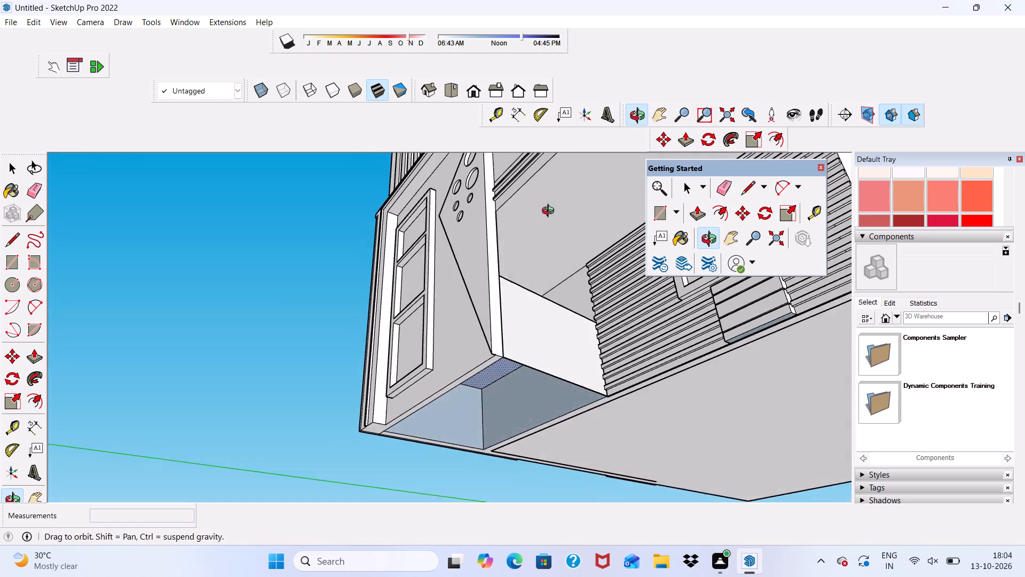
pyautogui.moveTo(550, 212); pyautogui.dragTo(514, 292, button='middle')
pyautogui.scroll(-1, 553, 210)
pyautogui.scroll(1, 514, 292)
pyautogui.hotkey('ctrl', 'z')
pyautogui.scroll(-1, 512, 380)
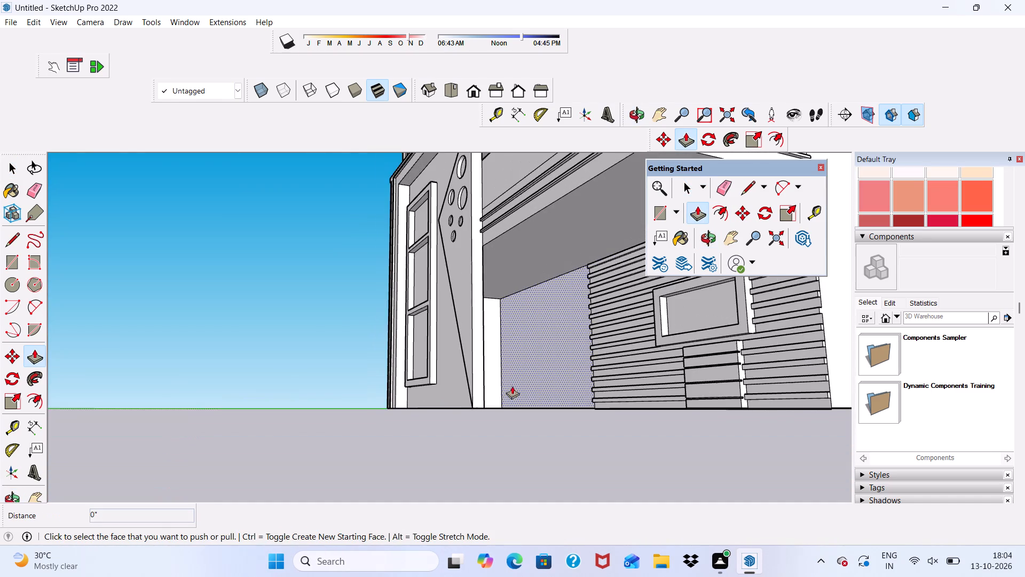
# Erase the line separating the narrow strip from the porch floor beside the tall front wall.
pyautogui.moveTo(517, 389); pyautogui.dragTo(502, 463, button='middle')
pyautogui.scroll(-1, 494, 436)
pyautogui.moveTo(494, 436); pyautogui.dragTo(444, 448, button='middle')
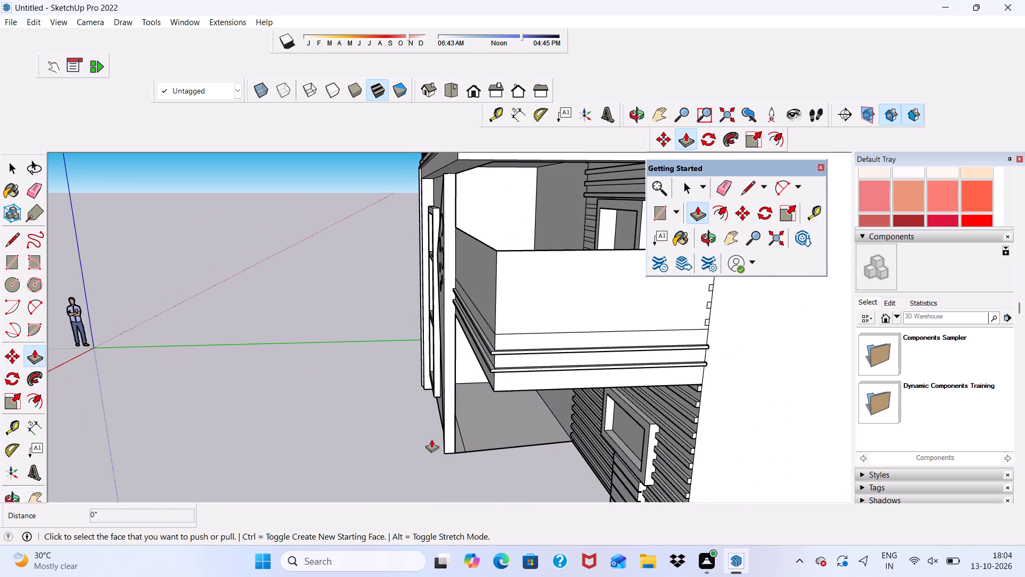
pyautogui.click(722, 184)
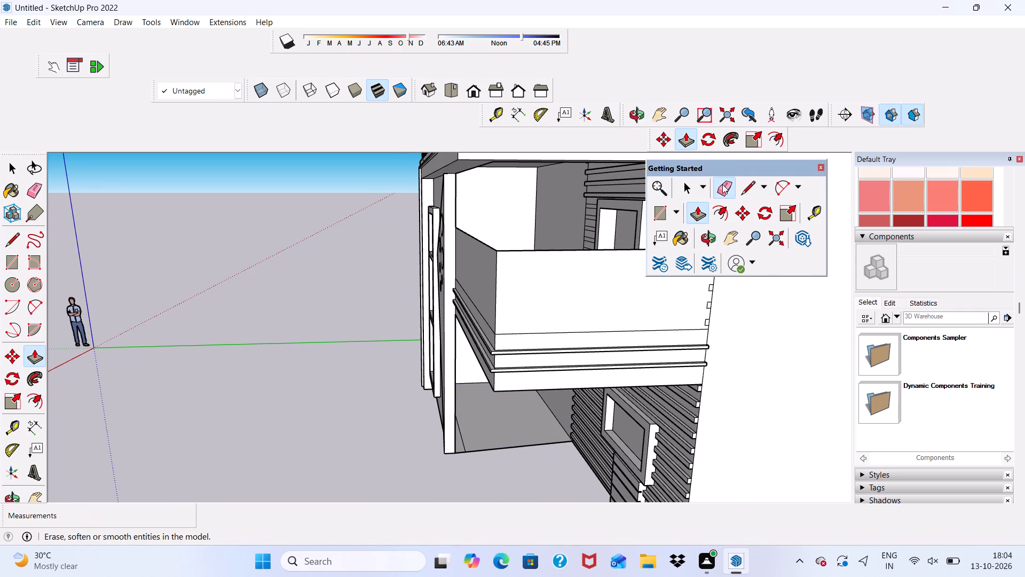
pyautogui.scroll(5, 532, 379)
pyautogui.scroll(1, 491, 449)
pyautogui.click(463, 445)
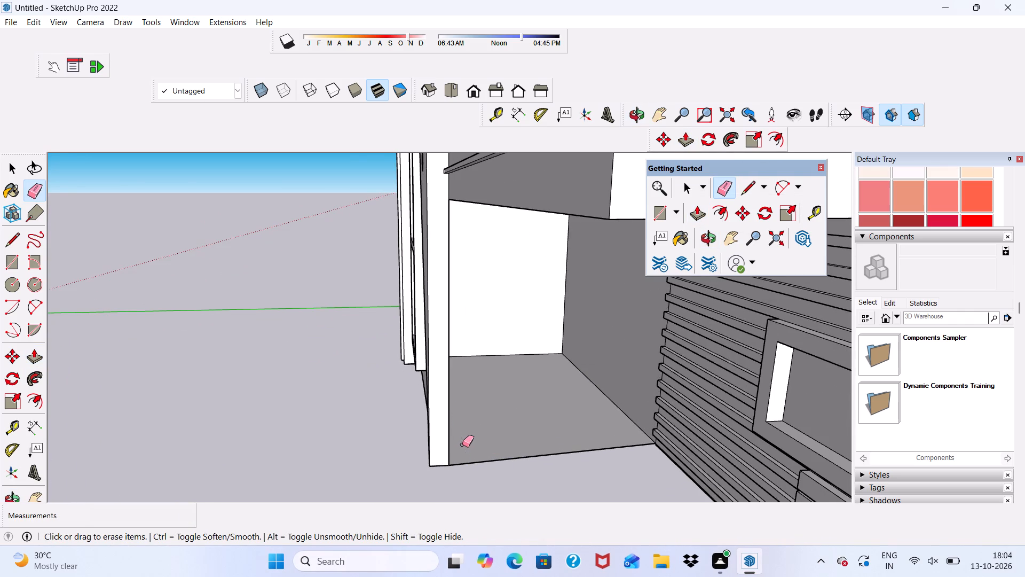
# Push/Pull the whole porch floor face up to the underside of the balcony to fill the recess.
pyautogui.press('space')
pyautogui.click(467, 441)
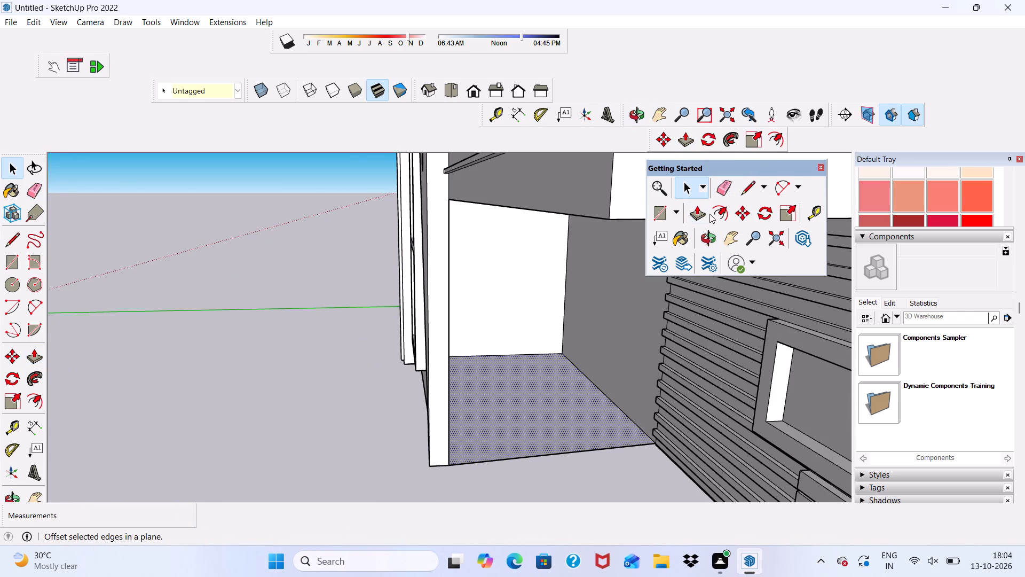
pyautogui.click(693, 214)
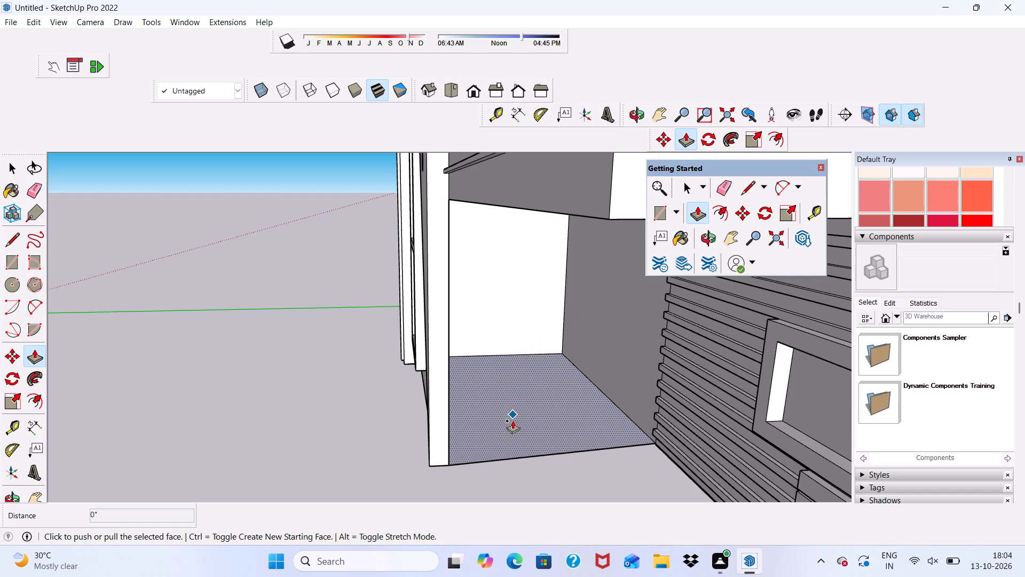
pyautogui.click(513, 425)
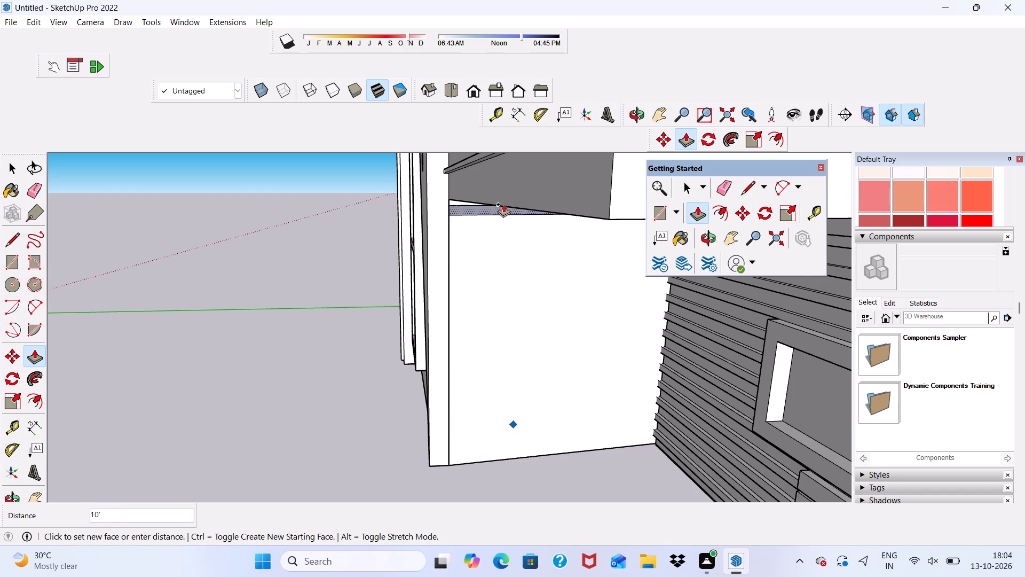
pyautogui.click(495, 189)
# Examine the filled porch recess and the front facade from several angles.
pyautogui.scroll(-1, 477, 266)
pyautogui.moveTo(480, 294); pyautogui.dragTo(500, 277, button='middle')
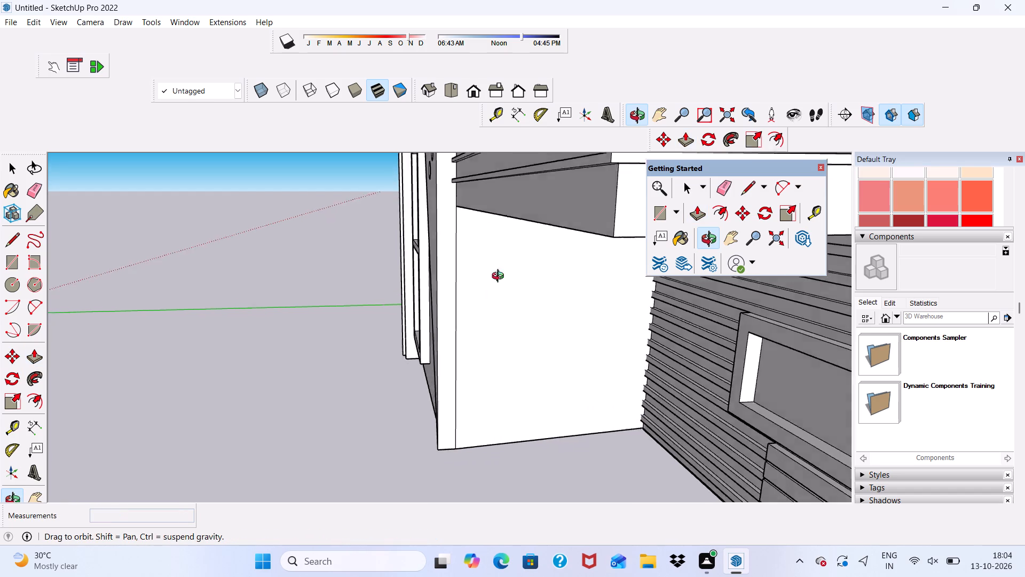
pyautogui.moveTo(500, 277); pyautogui.dragTo(523, 254, button='middle')
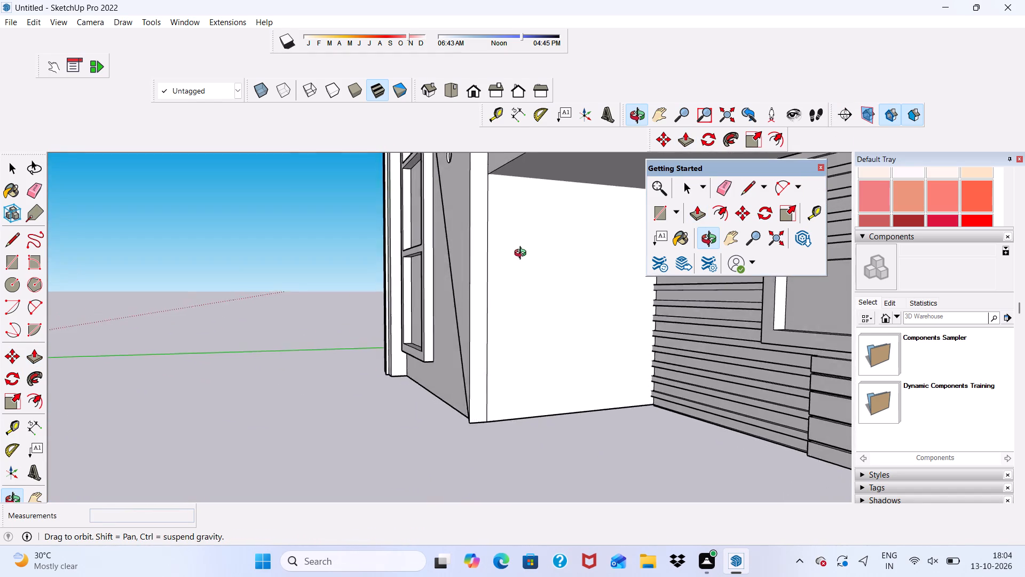
pyautogui.moveTo(523, 254); pyautogui.dragTo(665, 265, button='middle')
pyautogui.scroll(1, 669, 272)
pyautogui.press('space')
pyautogui.scroll(-3, 592, 355)
pyautogui.scroll(-5, 545, 384)
pyautogui.moveTo(487, 411); pyautogui.dragTo(526, 449, button='middle')
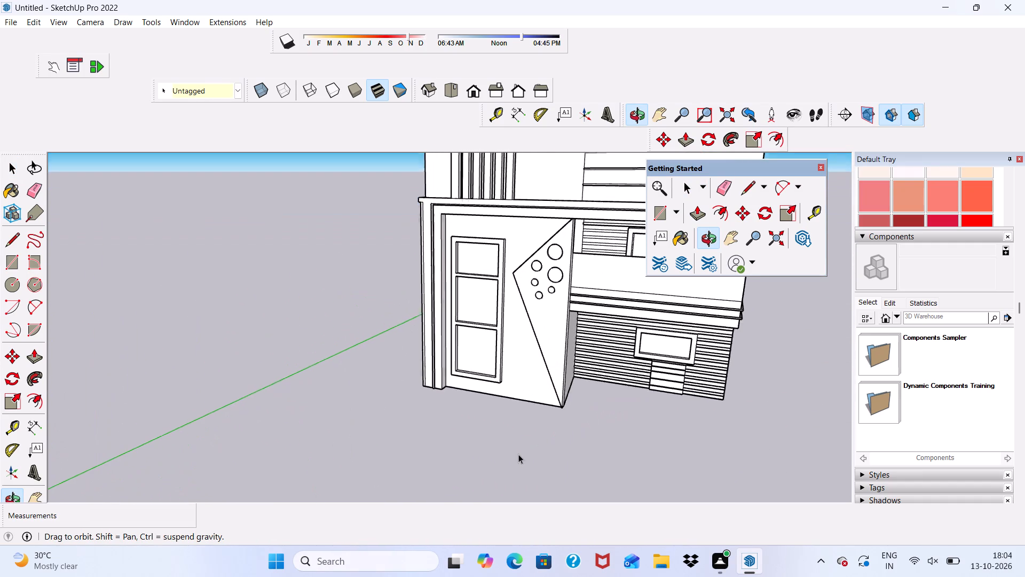
pyautogui.press('space')
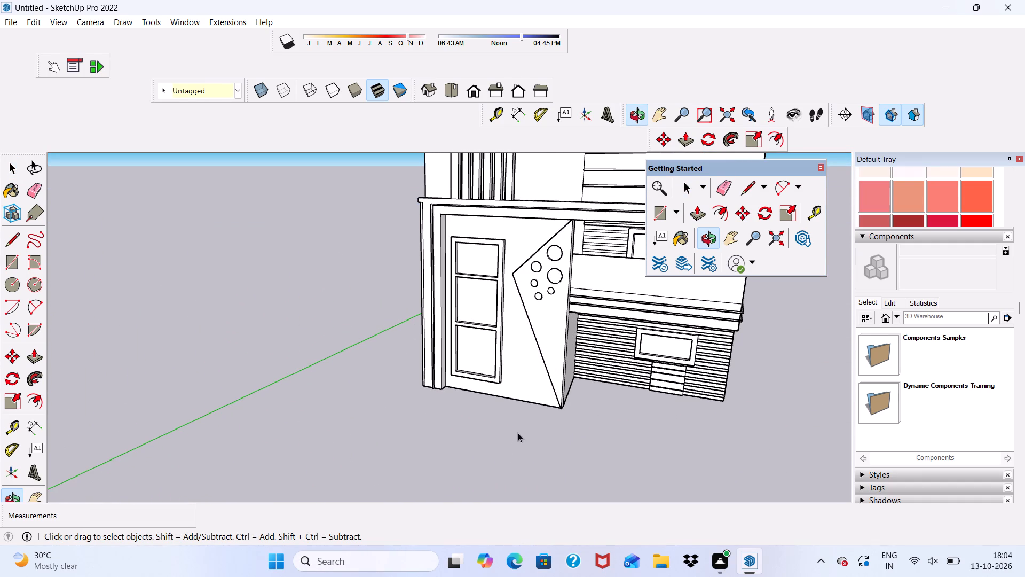
pyautogui.scroll(3, 522, 447)
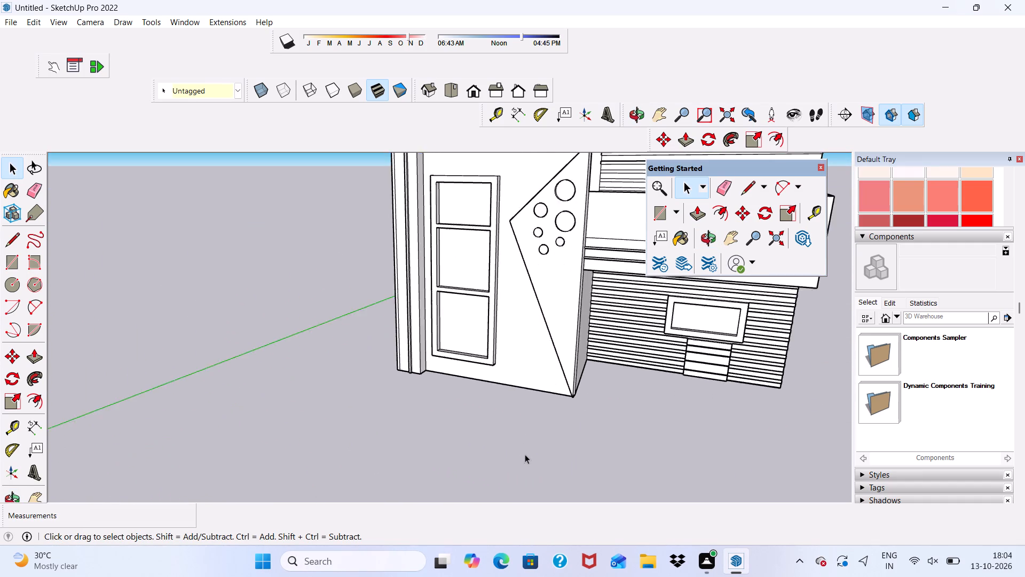
pyautogui.scroll(-4, 532, 459)
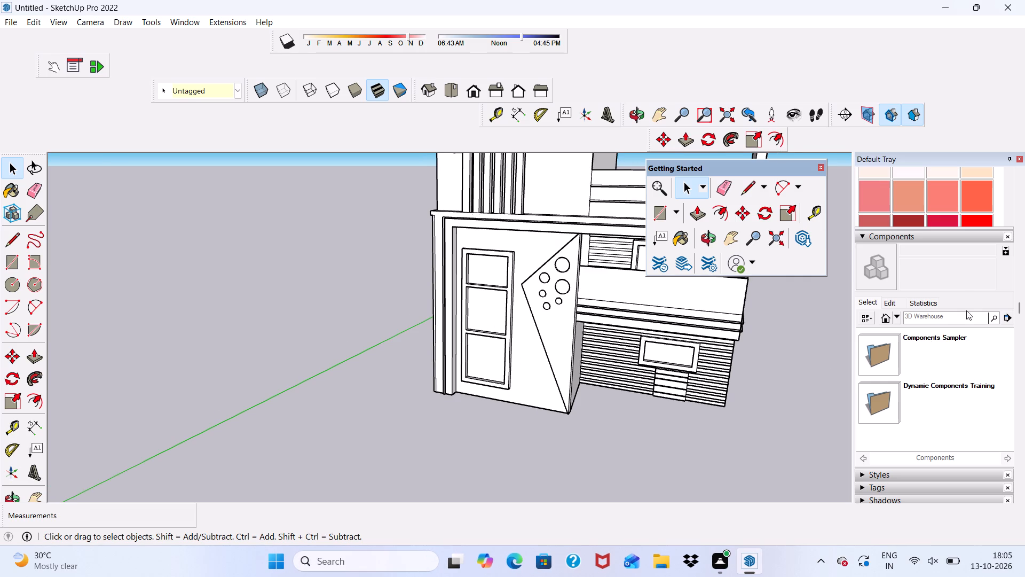
# Paint the front faces of the two frame bands around the tall front wall with Color M05 from the Colors collection.
pyautogui.scroll(6, 935, 289)
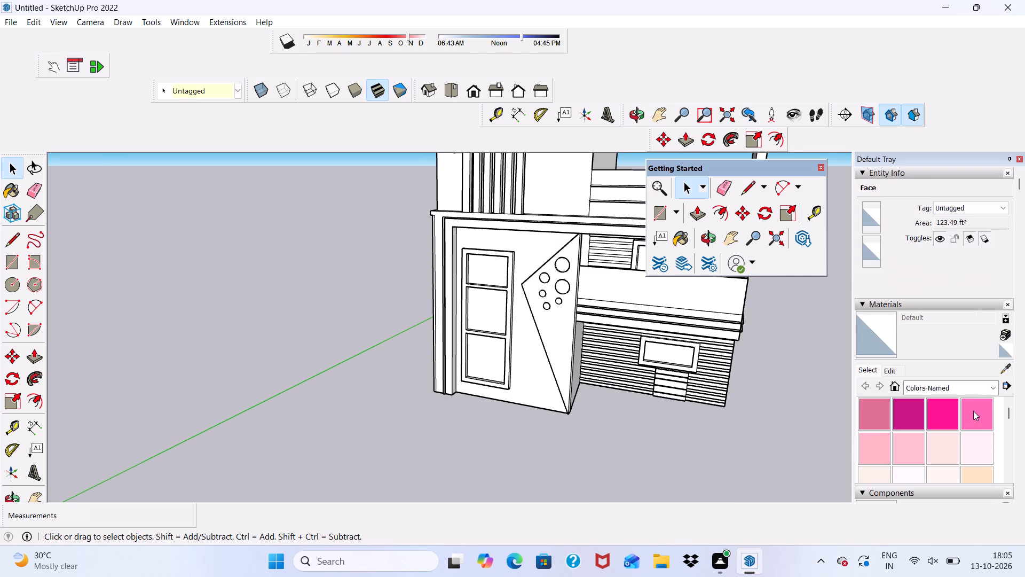
pyautogui.scroll(2, 973, 413)
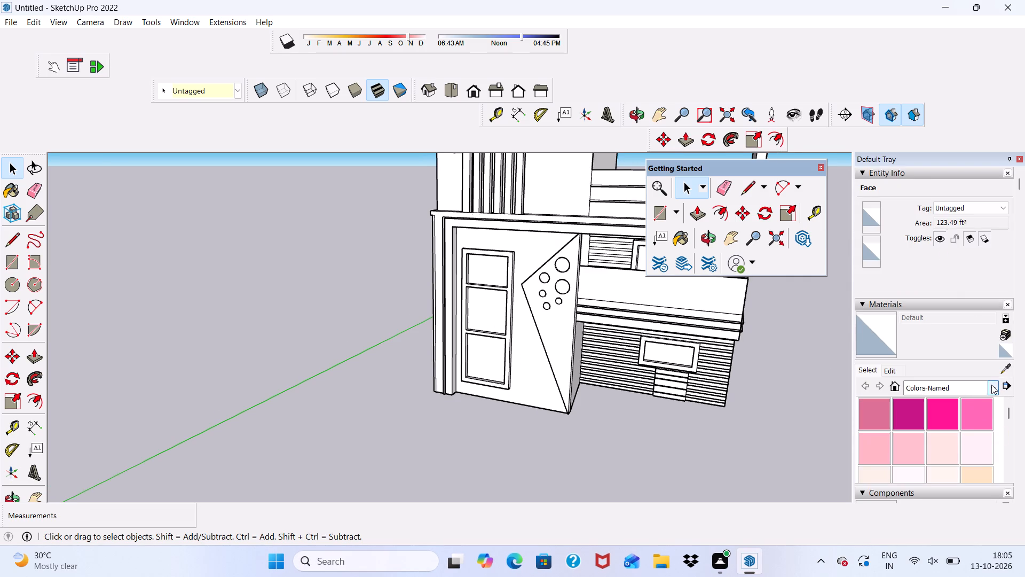
pyautogui.click(991, 385)
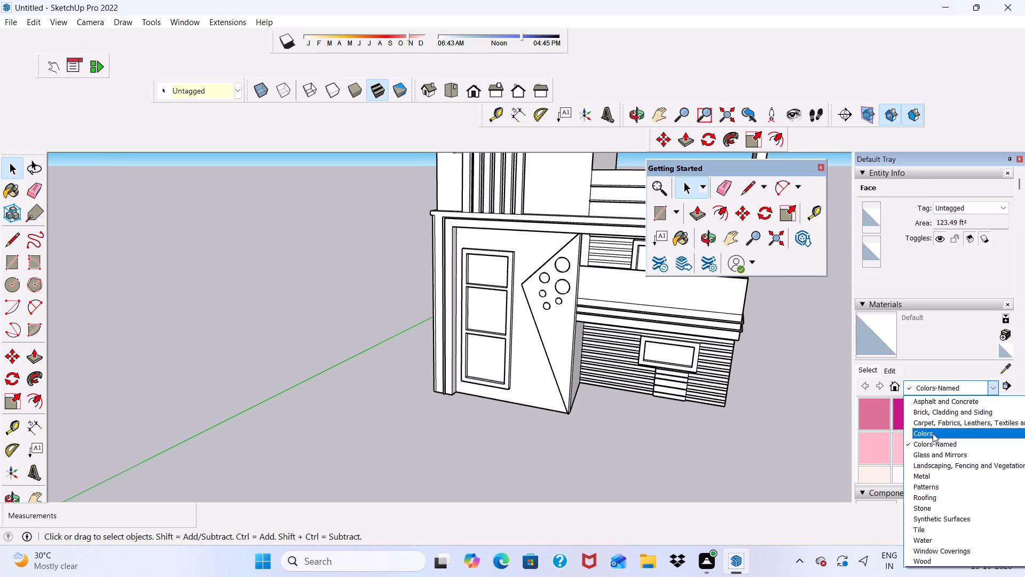
pyautogui.click(933, 433)
pyautogui.scroll(-10, 926, 413)
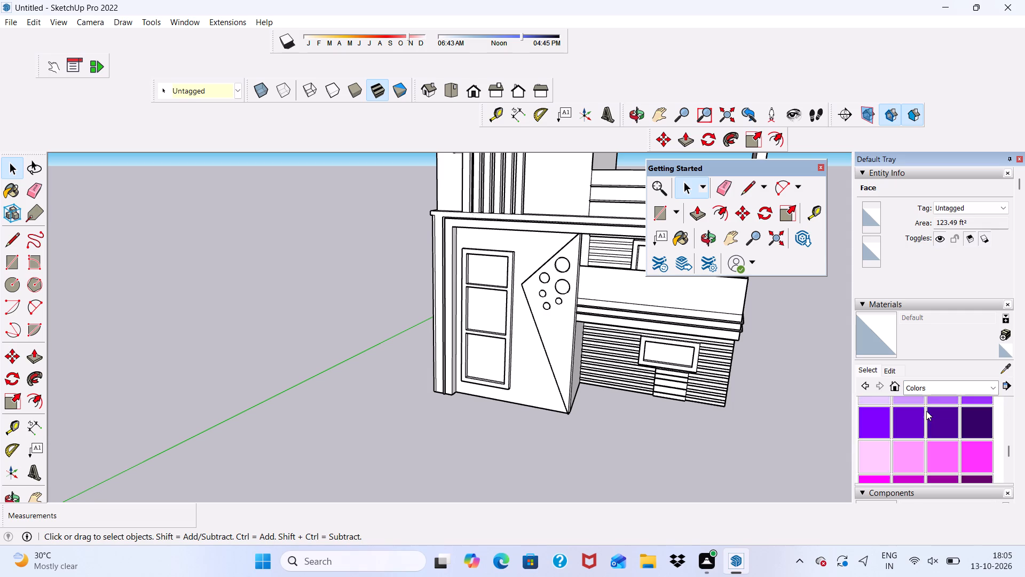
pyautogui.scroll(-6, 926, 411)
pyautogui.scroll(1, 911, 323)
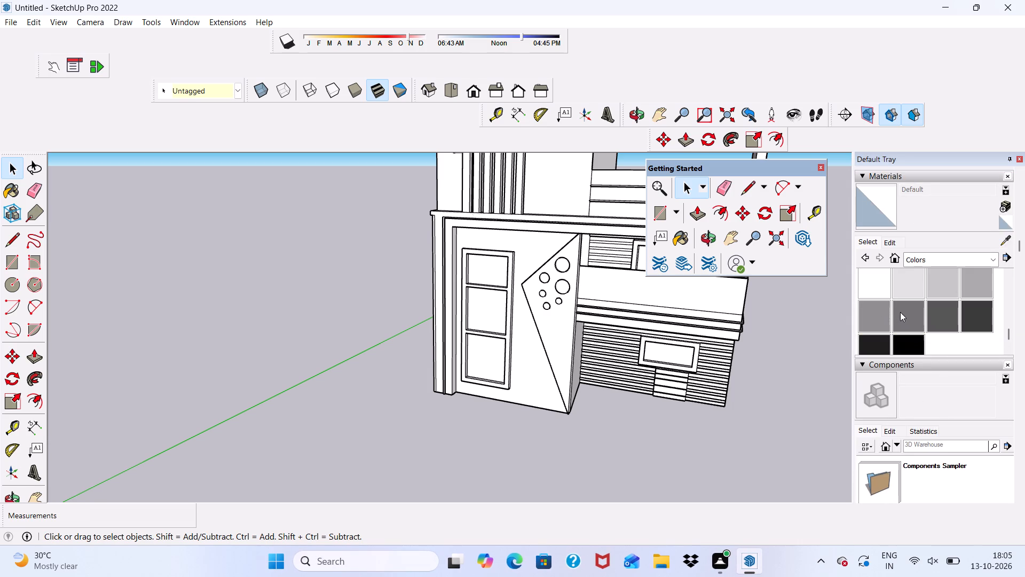
pyautogui.click(900, 312)
pyautogui.scroll(3, 474, 238)
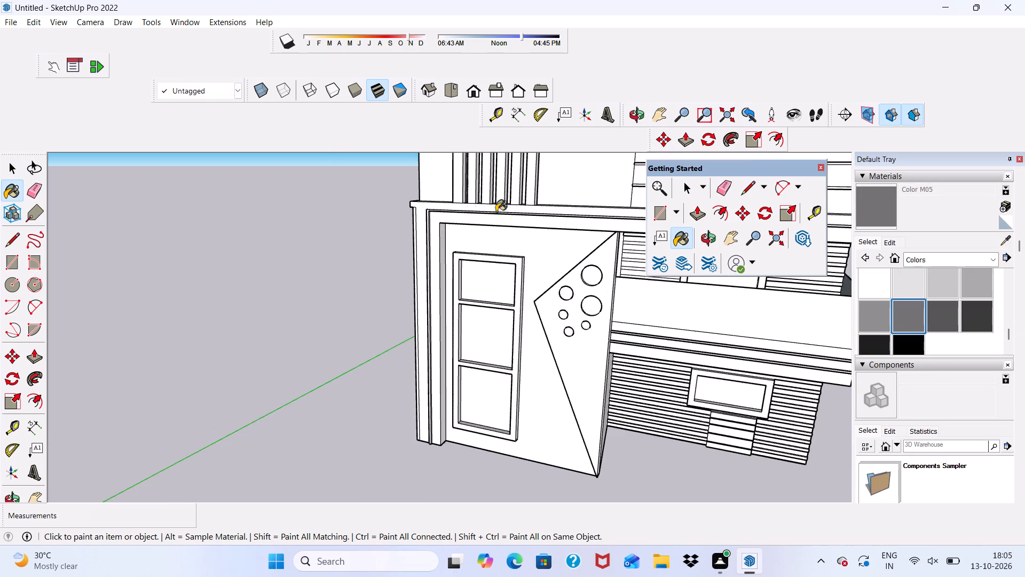
pyautogui.scroll(5, 496, 212)
pyautogui.click(501, 223)
pyautogui.click(510, 202)
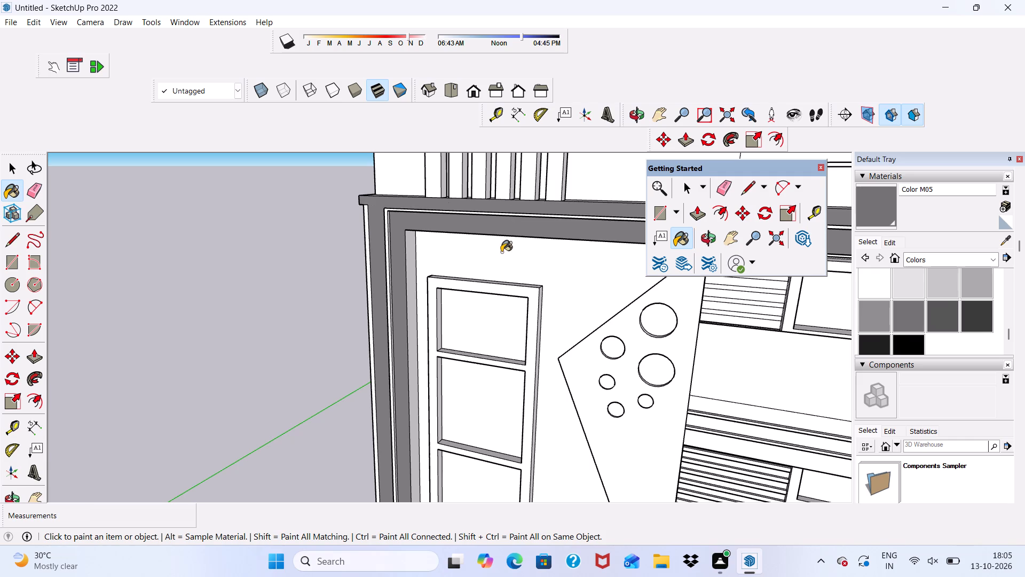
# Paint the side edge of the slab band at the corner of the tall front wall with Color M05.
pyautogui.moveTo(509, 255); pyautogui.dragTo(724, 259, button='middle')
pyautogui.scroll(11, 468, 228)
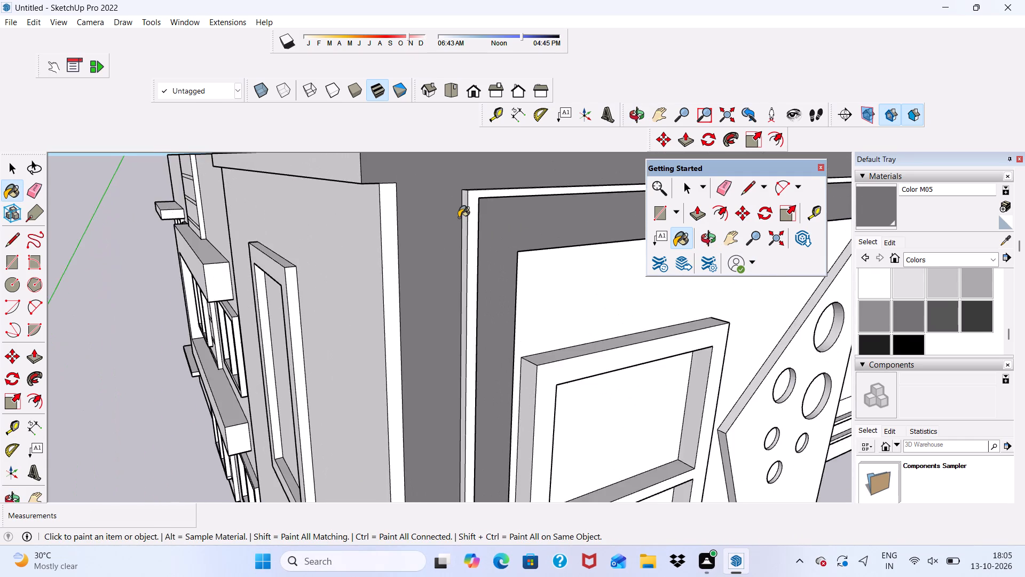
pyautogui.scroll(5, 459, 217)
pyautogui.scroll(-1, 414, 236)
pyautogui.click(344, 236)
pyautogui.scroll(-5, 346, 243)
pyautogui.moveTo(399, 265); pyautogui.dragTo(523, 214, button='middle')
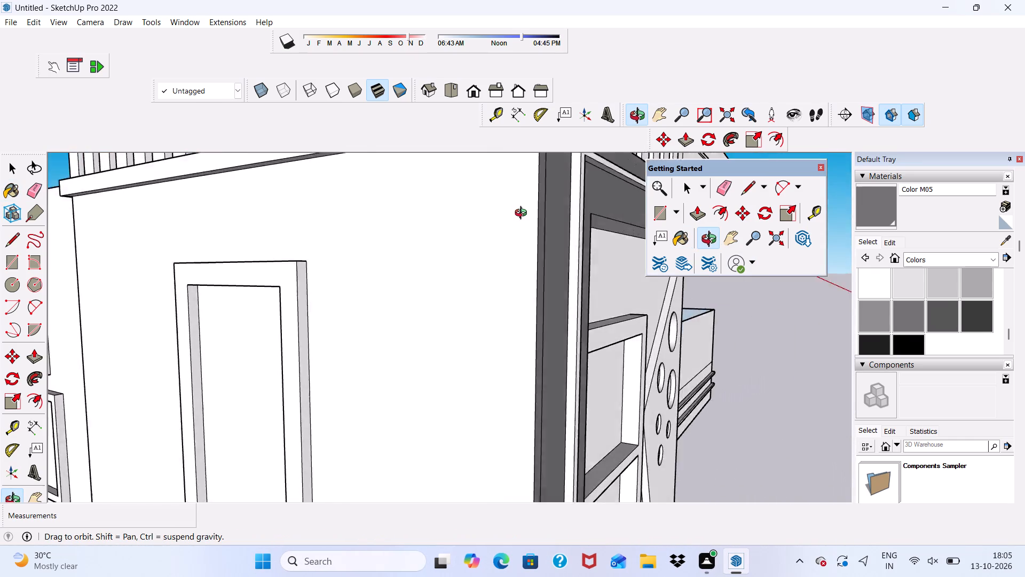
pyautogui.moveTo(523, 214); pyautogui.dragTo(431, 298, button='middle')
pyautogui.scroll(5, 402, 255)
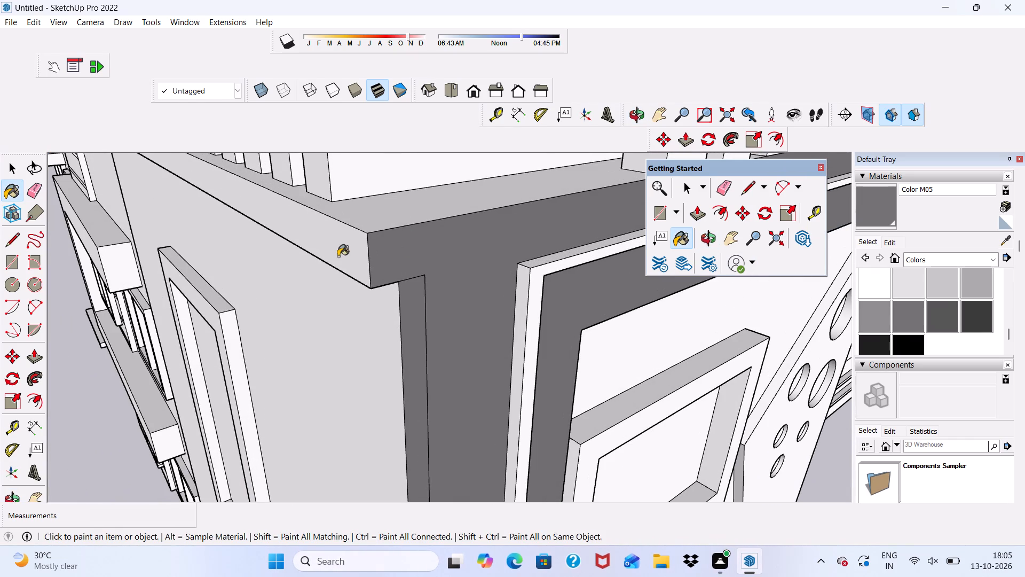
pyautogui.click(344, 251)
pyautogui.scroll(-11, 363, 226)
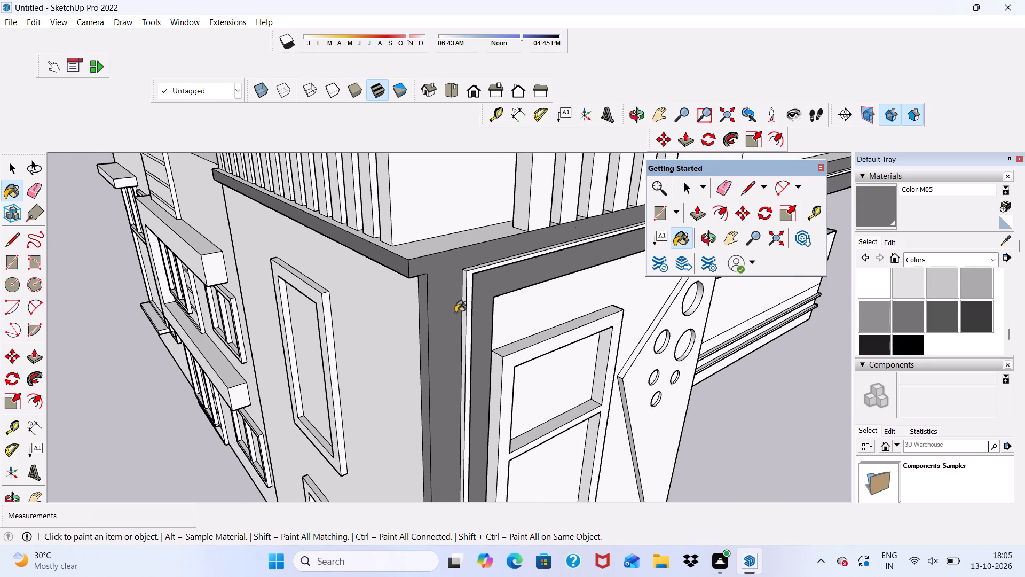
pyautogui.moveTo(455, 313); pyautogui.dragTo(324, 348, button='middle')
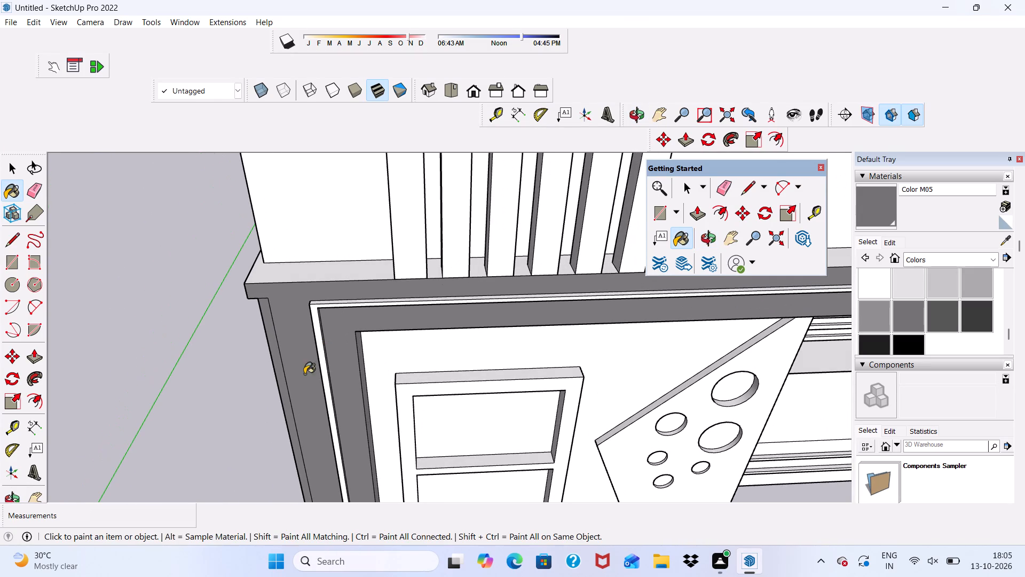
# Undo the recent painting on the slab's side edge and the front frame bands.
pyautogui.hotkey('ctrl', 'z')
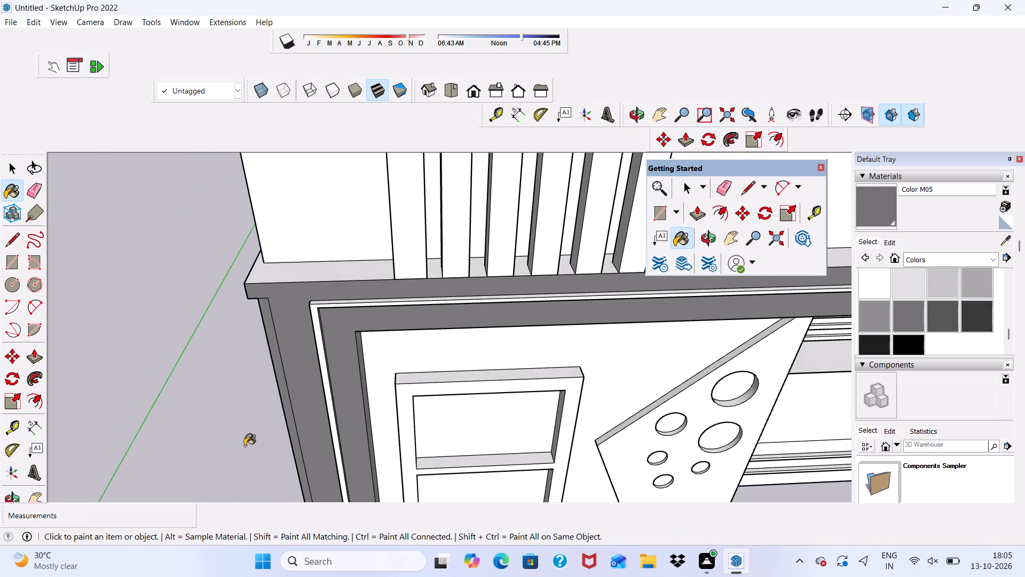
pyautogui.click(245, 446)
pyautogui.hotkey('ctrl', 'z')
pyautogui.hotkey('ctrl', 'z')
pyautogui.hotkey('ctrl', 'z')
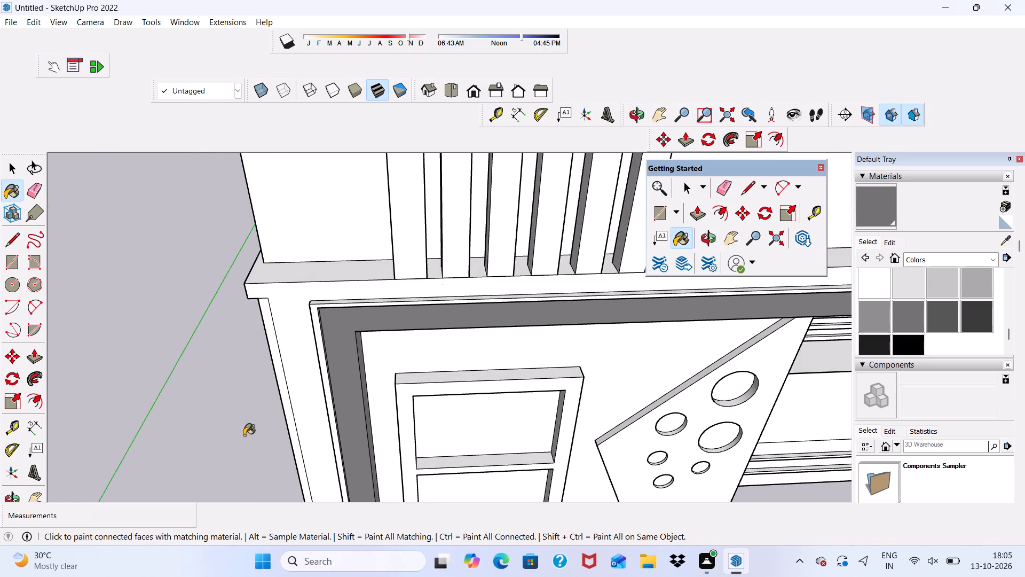
# Repaint the front faces of the inner and outer frame bands around the tall front wall with Color M05.
pyautogui.click(908, 317)
pyautogui.scroll(4, 564, 267)
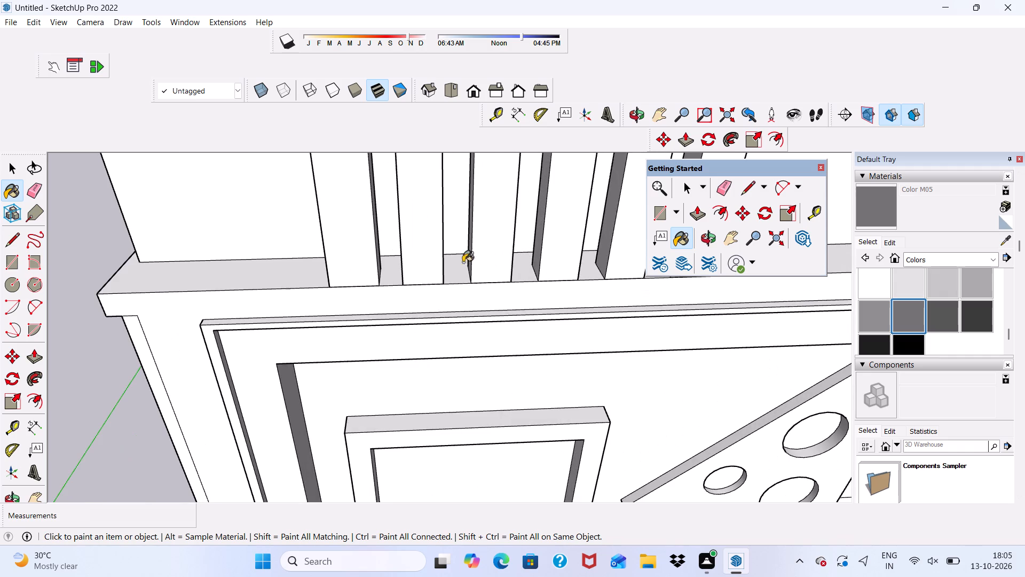
pyautogui.click(411, 340)
pyautogui.scroll(-5, 440, 349)
pyautogui.moveTo(475, 358); pyautogui.dragTo(584, 275, button='middle')
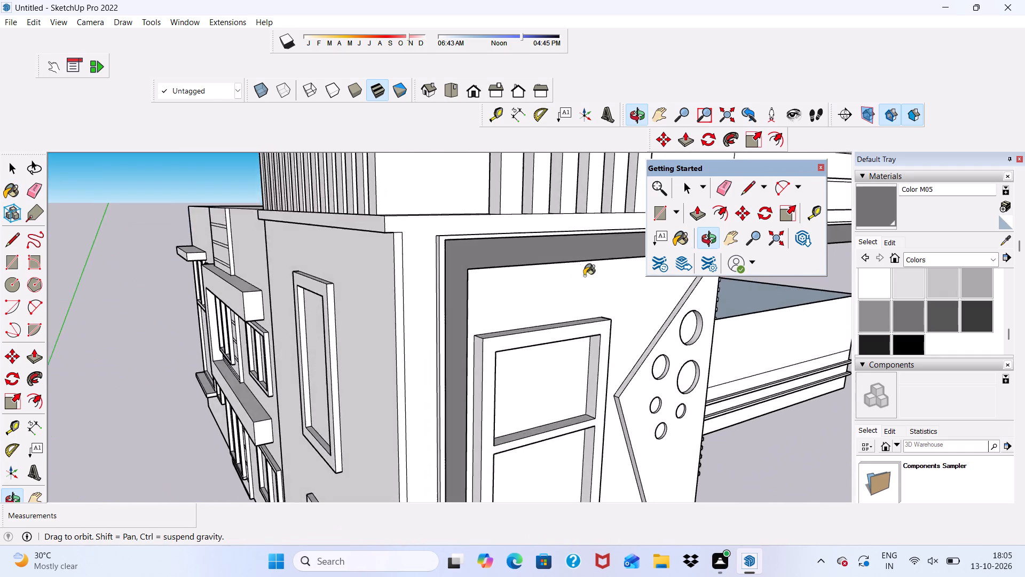
pyautogui.scroll(6, 491, 287)
pyautogui.click(405, 261)
pyautogui.scroll(-12, 385, 295)
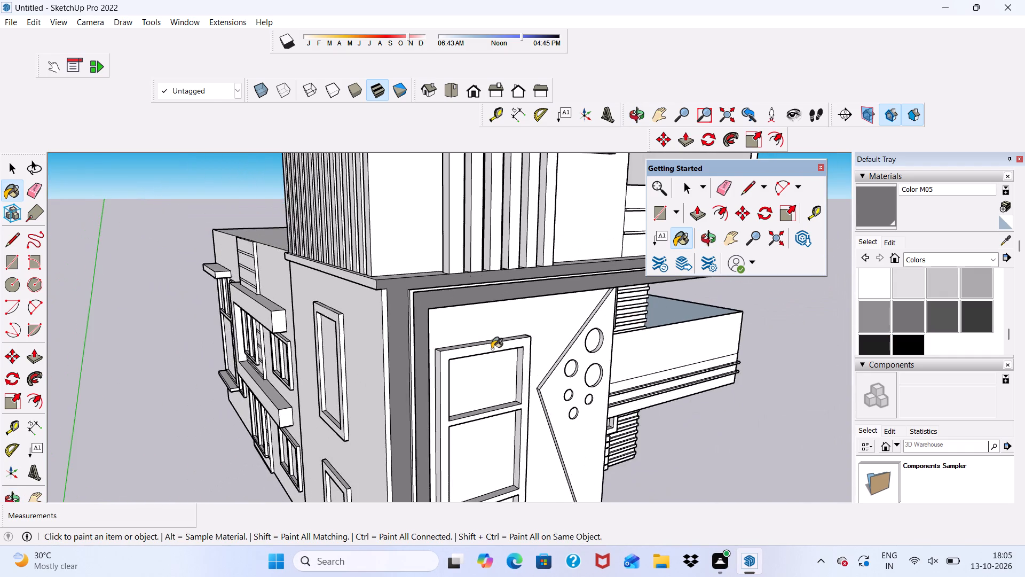
pyautogui.moveTo(493, 349); pyautogui.dragTo(349, 331, button='middle')
pyautogui.scroll(5, 658, 186)
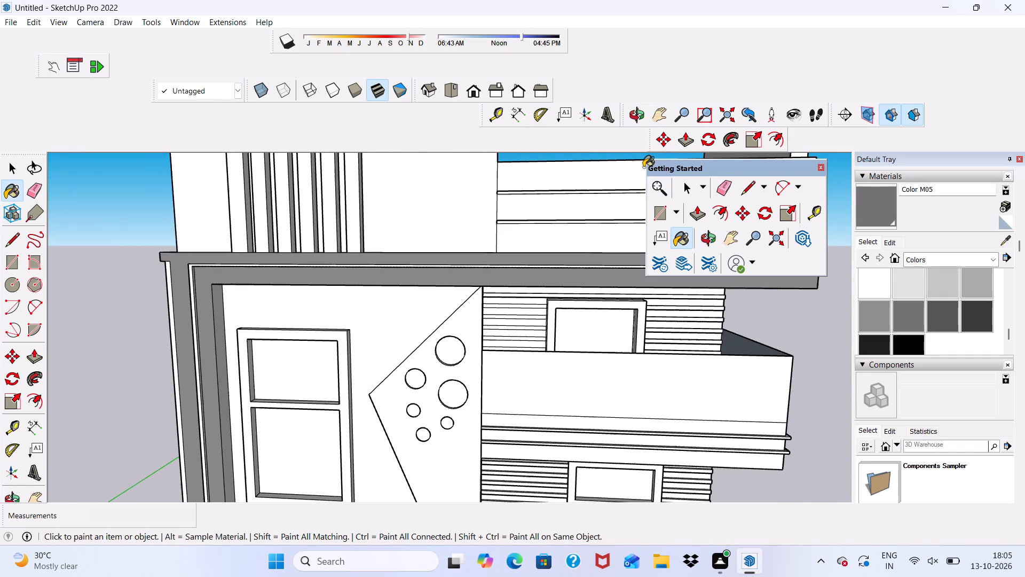
pyautogui.scroll(-1, 646, 160)
pyautogui.scroll(5, 649, 161)
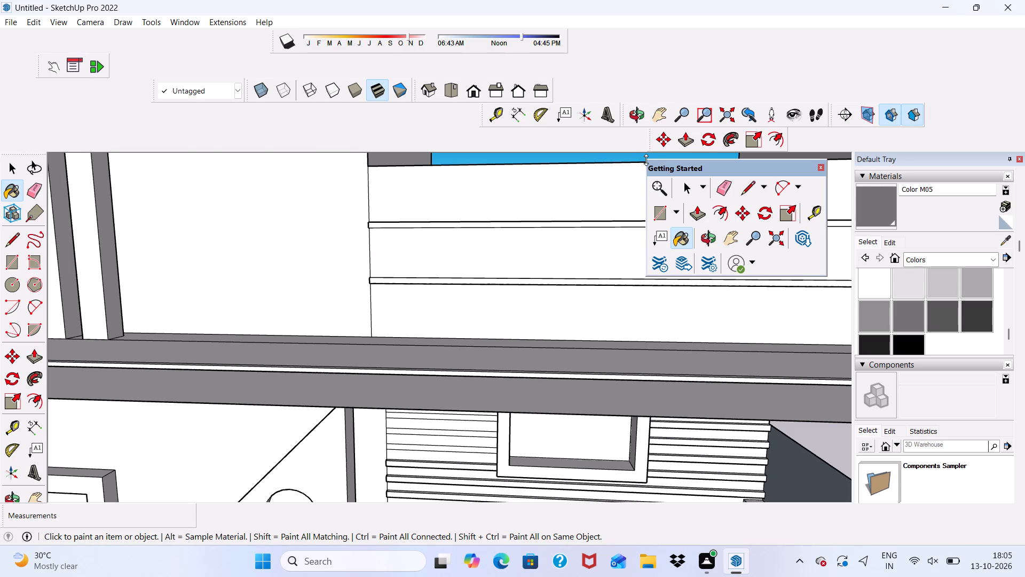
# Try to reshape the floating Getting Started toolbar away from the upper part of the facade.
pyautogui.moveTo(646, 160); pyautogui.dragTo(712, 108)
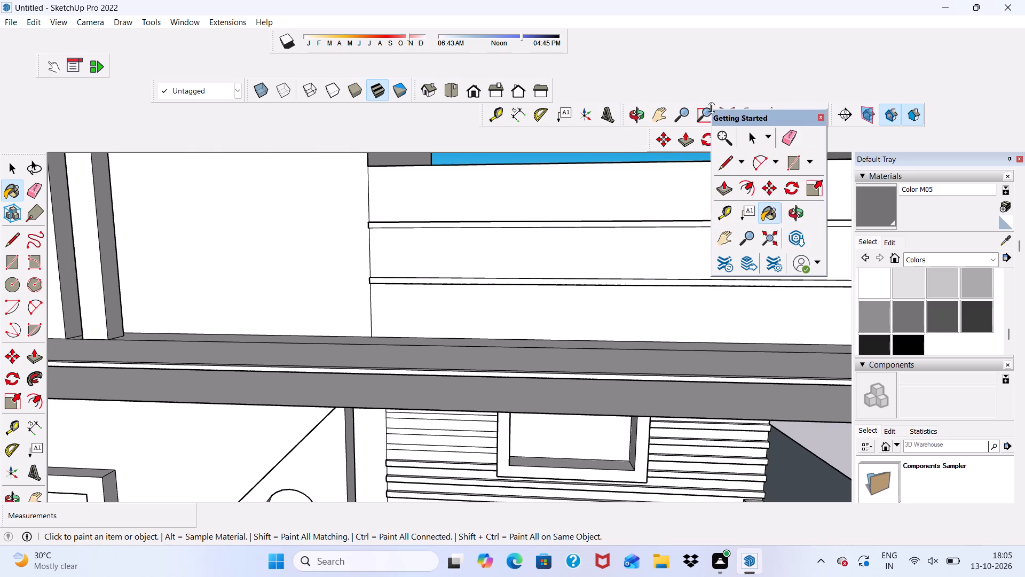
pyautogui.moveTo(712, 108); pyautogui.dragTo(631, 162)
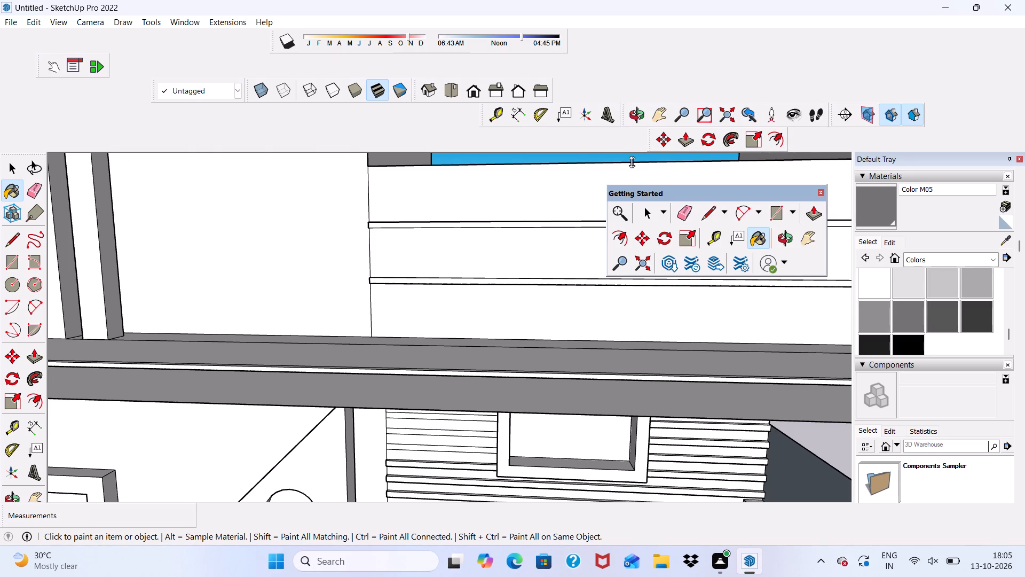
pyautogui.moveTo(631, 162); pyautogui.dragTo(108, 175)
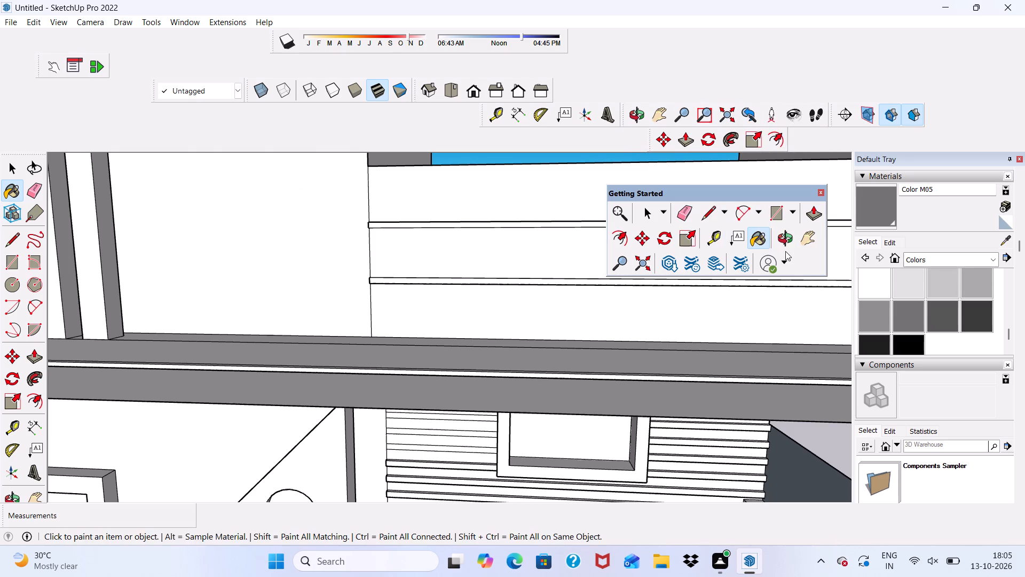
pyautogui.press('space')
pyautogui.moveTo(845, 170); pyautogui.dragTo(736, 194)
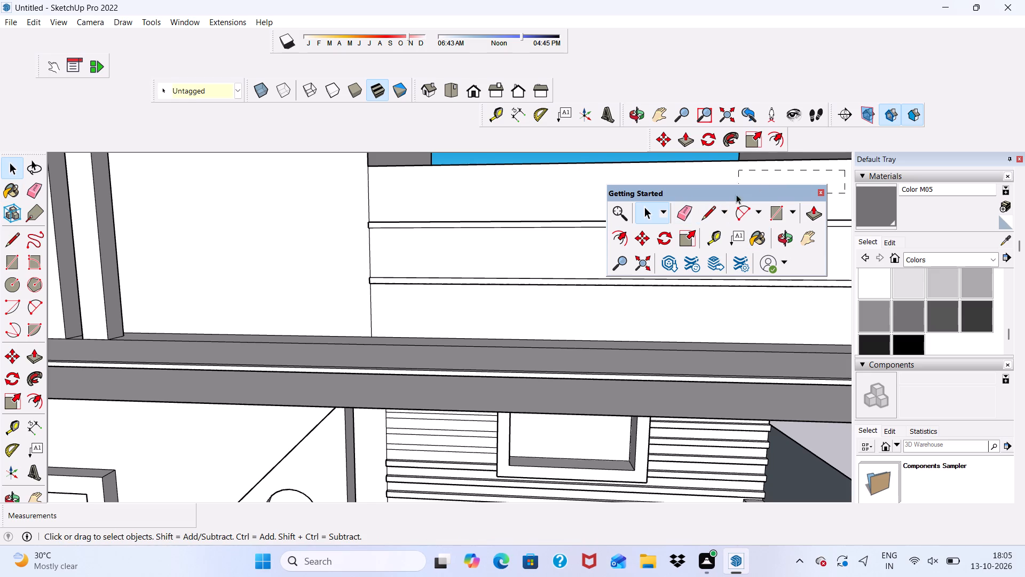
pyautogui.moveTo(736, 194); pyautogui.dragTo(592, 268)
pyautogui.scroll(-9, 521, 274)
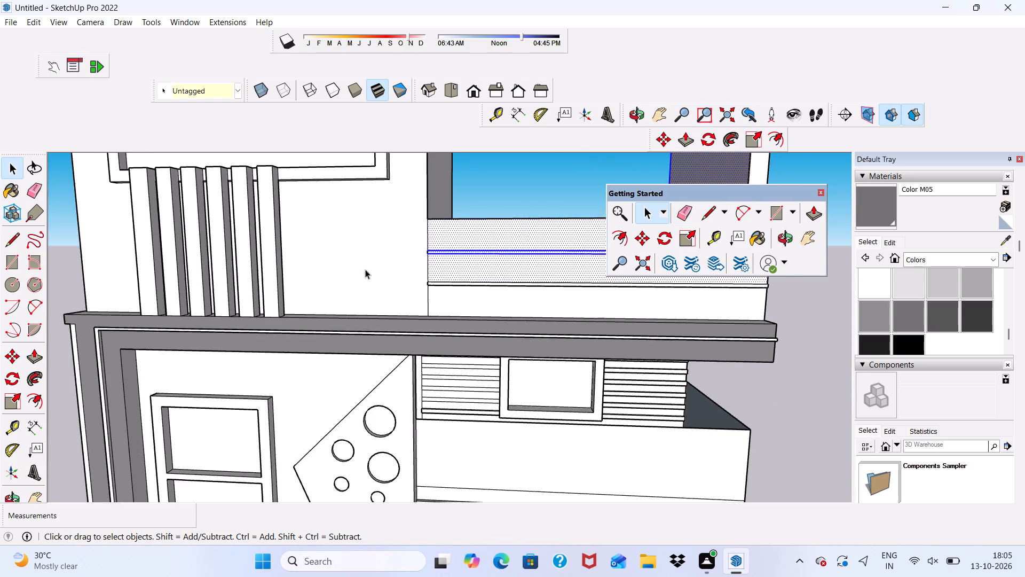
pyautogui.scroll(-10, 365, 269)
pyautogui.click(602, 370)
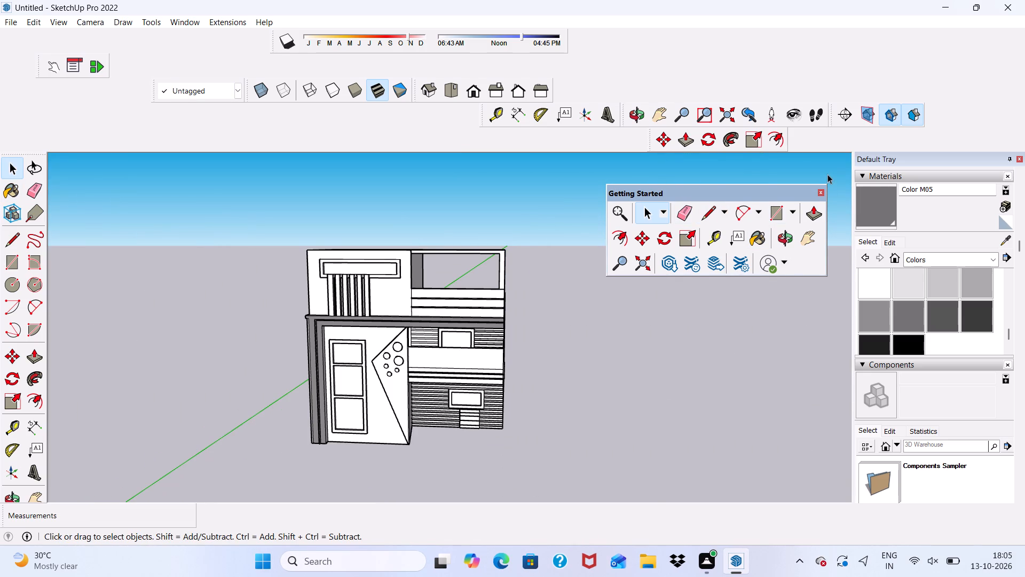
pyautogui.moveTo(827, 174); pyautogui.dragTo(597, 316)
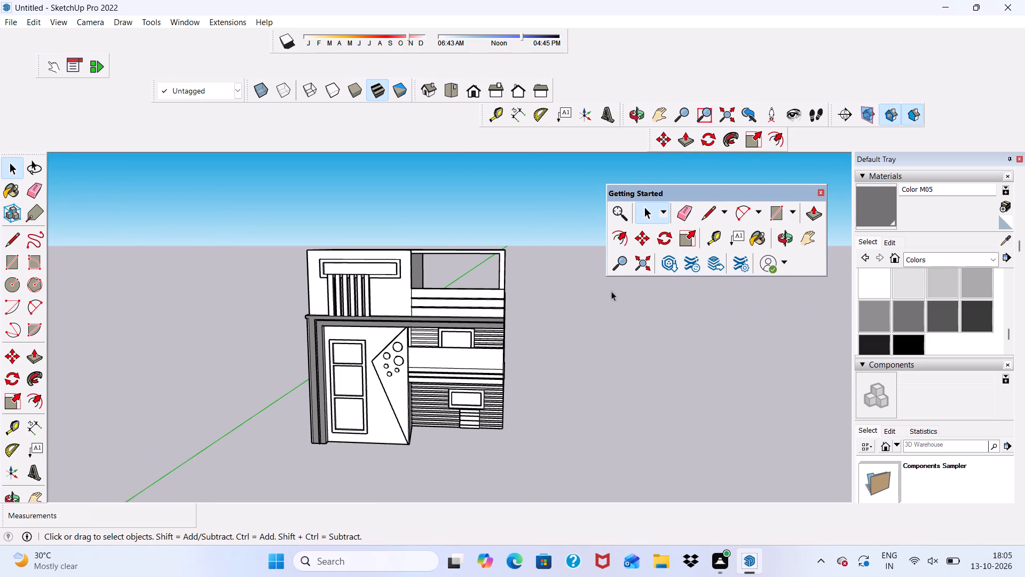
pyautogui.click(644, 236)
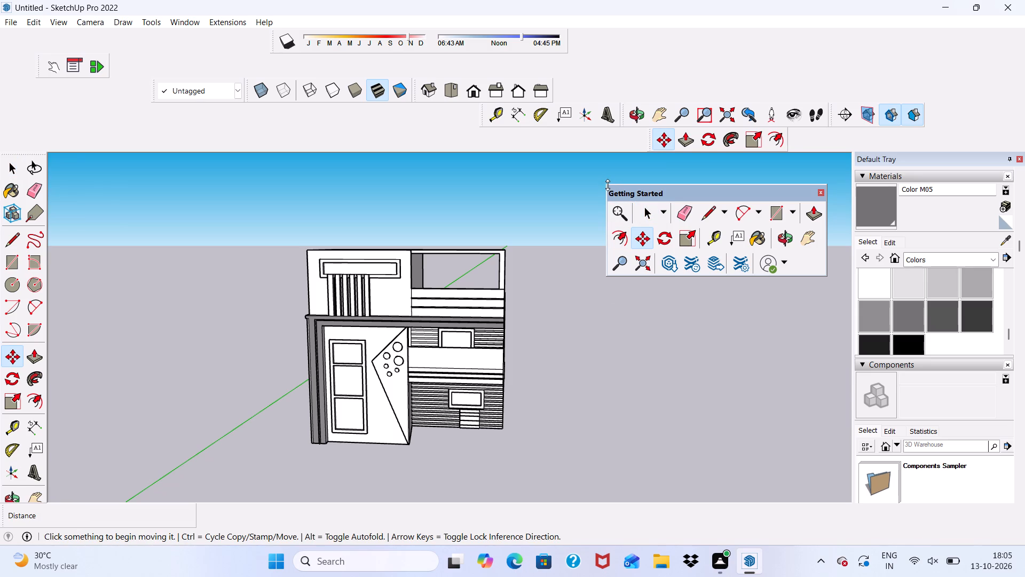
# Reshape the floating Getting Started toolbar into a single row above the drawing area.
pyautogui.moveTo(608, 185); pyautogui.dragTo(737, 132)
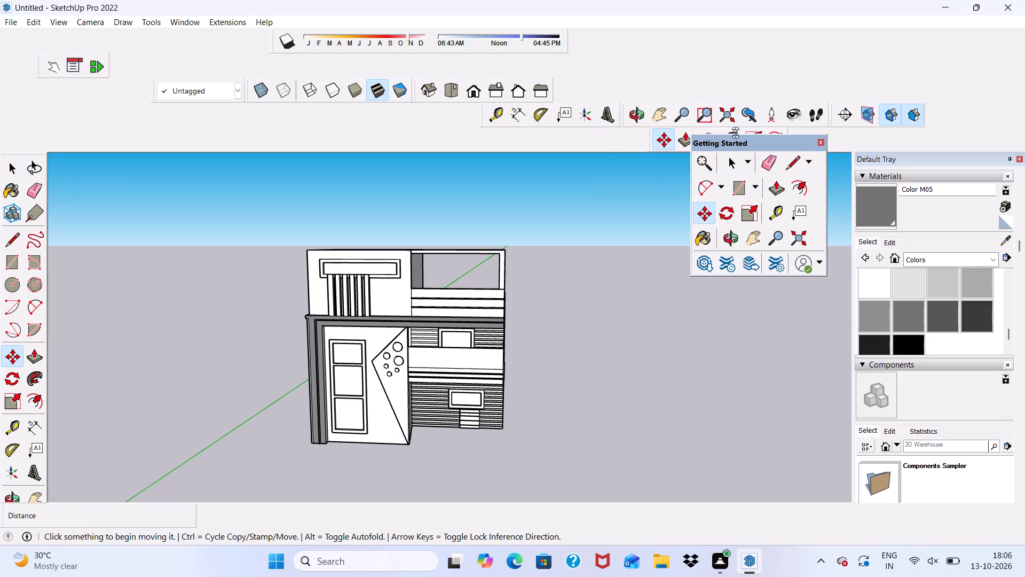
pyautogui.moveTo(737, 132); pyautogui.dragTo(841, 12)
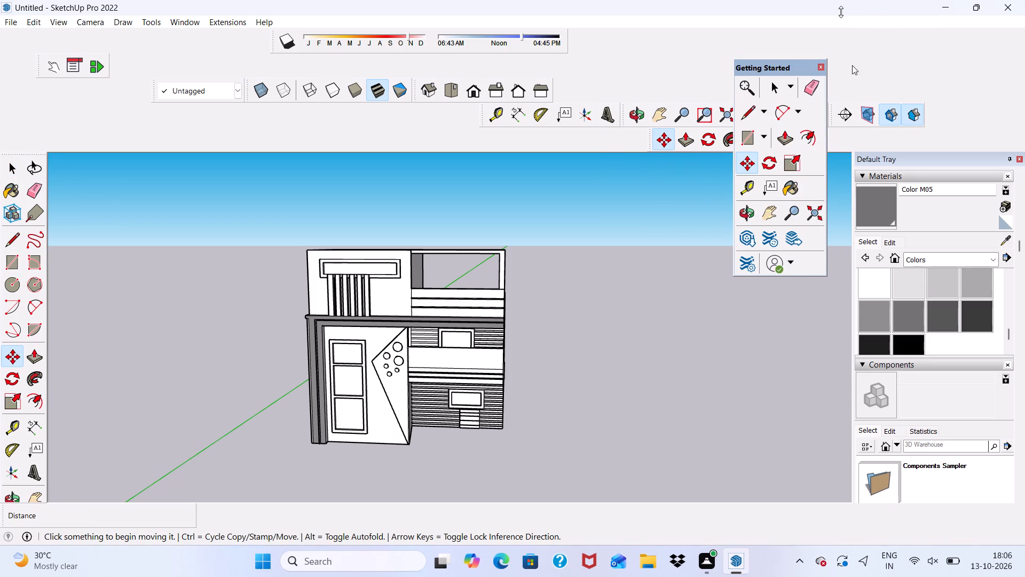
pyautogui.scroll(-5, 810, 203)
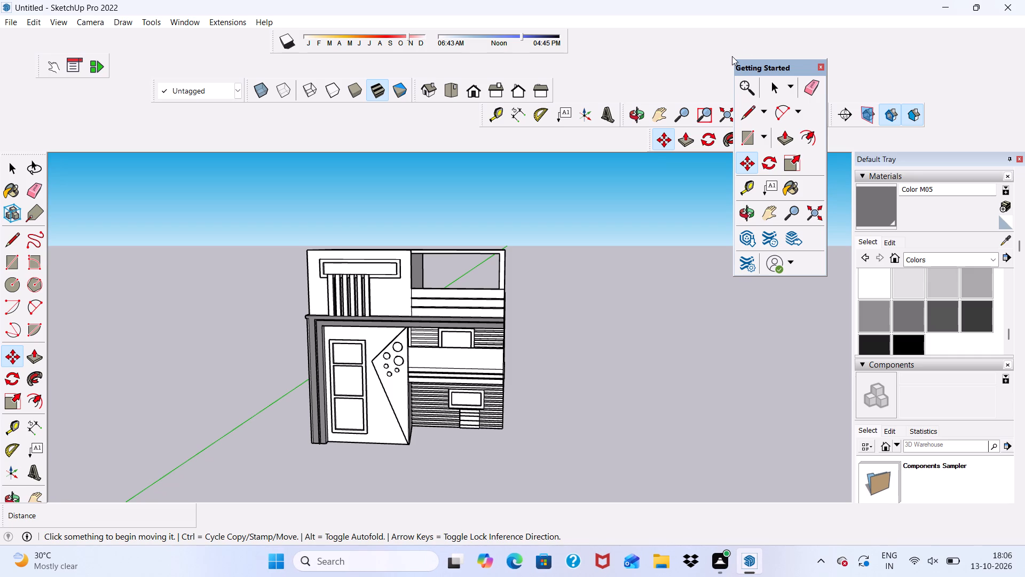
pyautogui.moveTo(732, 56); pyautogui.dragTo(727, 14)
pyautogui.moveTo(826, 274); pyautogui.dragTo(821, 196)
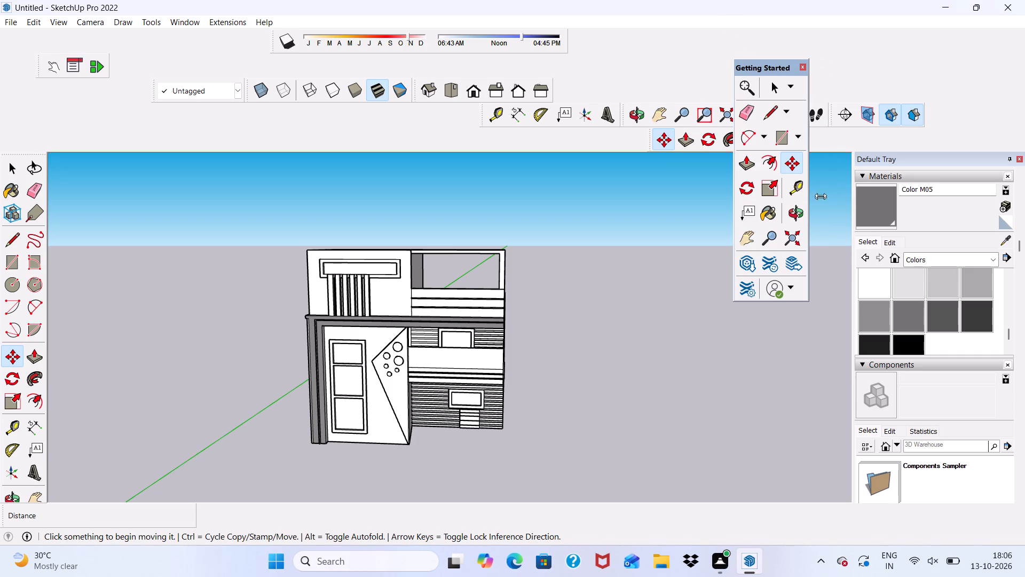
pyautogui.moveTo(821, 196); pyautogui.dragTo(819, 200)
pyautogui.moveTo(808, 300); pyautogui.dragTo(808, 276)
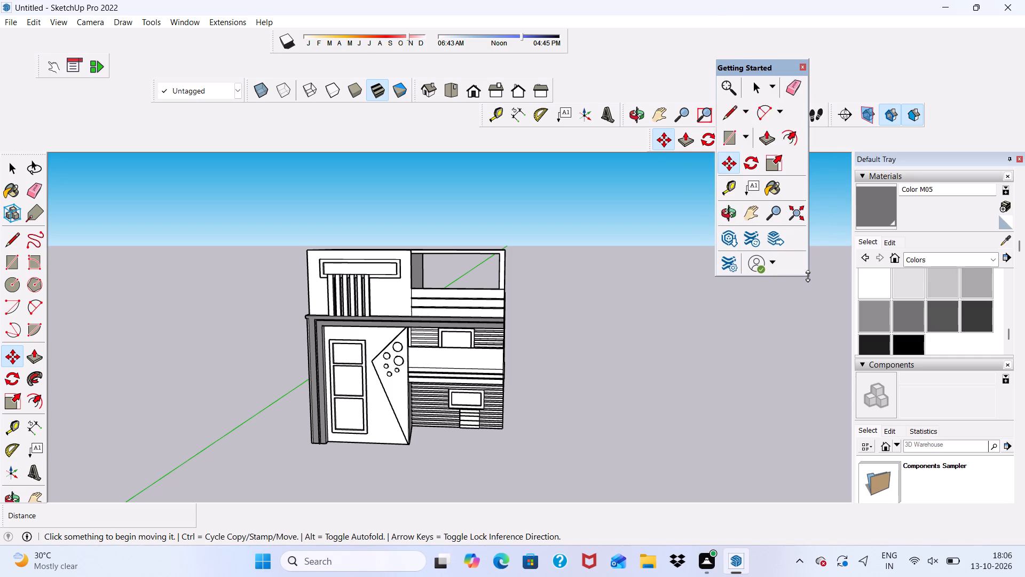
pyautogui.moveTo(808, 276); pyautogui.dragTo(318, 146)
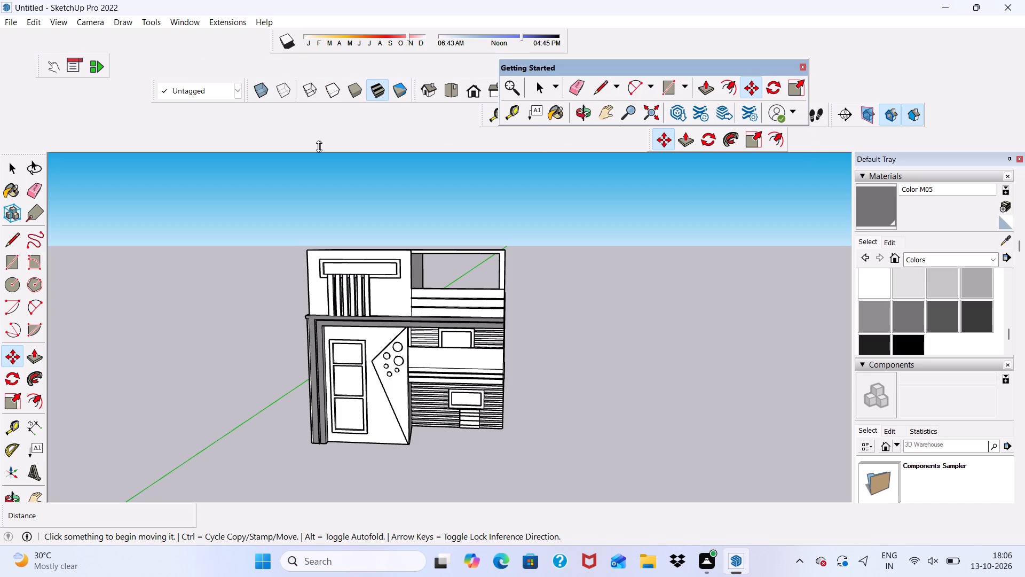
pyautogui.moveTo(318, 146); pyautogui.dragTo(480, 102)
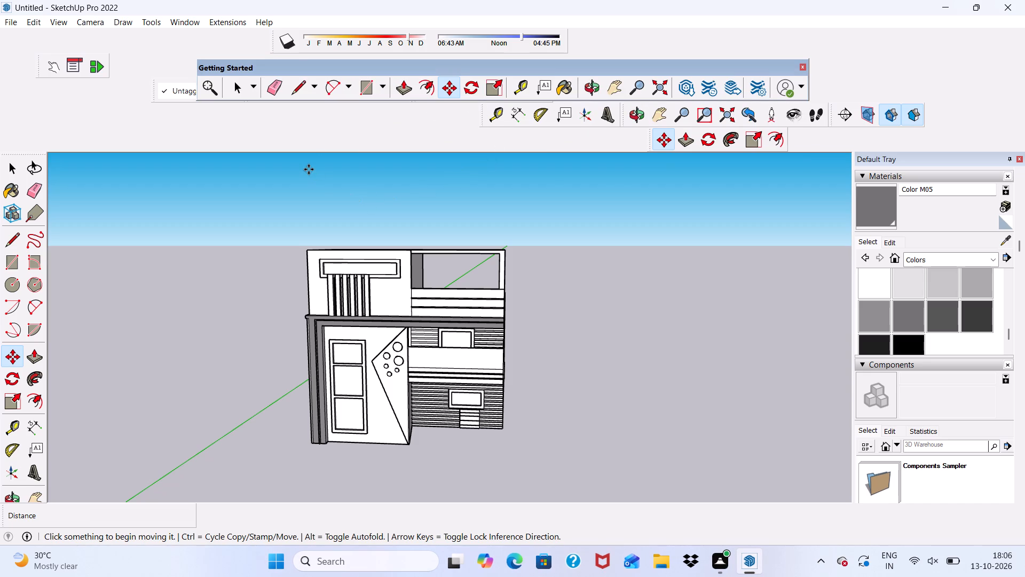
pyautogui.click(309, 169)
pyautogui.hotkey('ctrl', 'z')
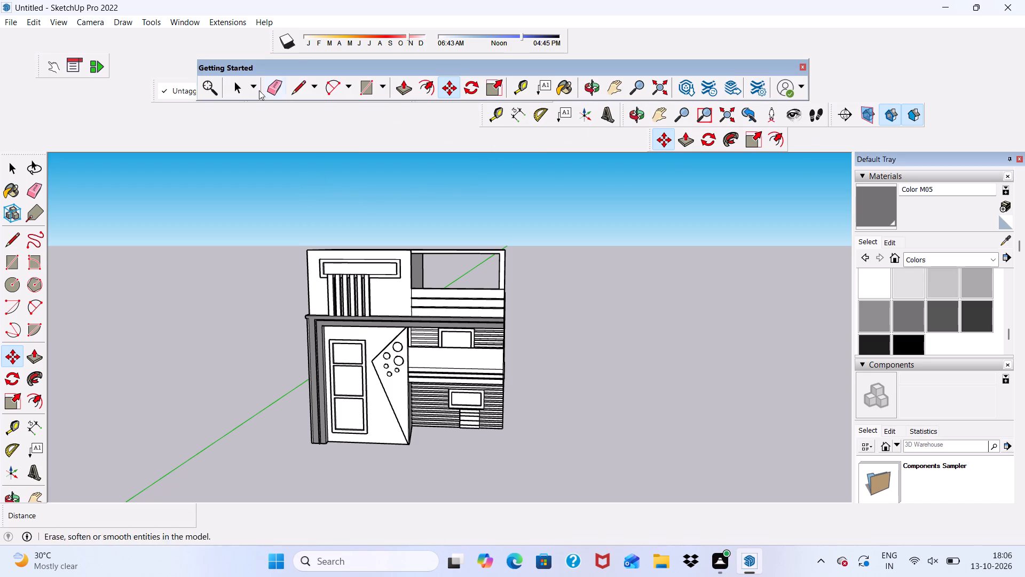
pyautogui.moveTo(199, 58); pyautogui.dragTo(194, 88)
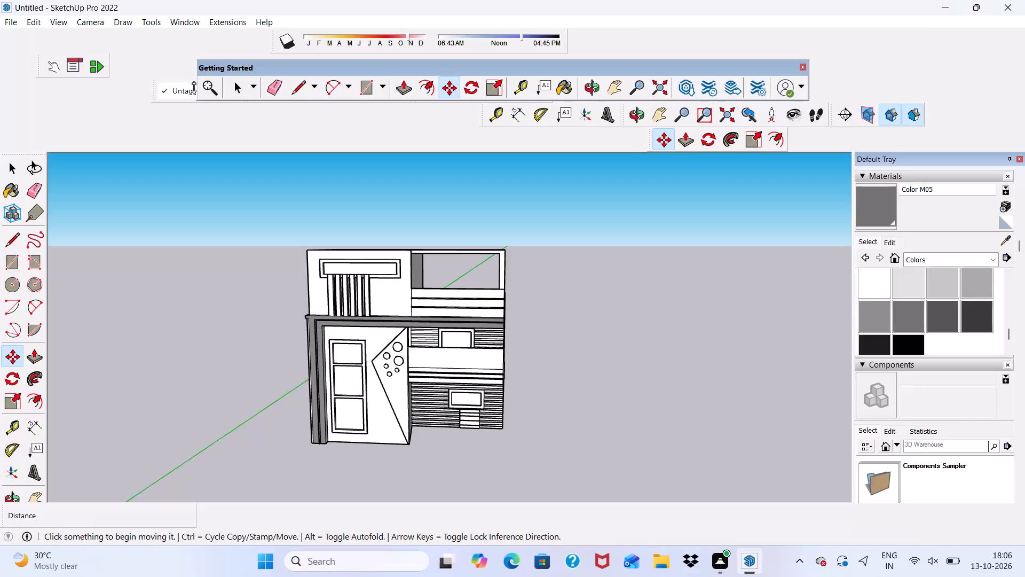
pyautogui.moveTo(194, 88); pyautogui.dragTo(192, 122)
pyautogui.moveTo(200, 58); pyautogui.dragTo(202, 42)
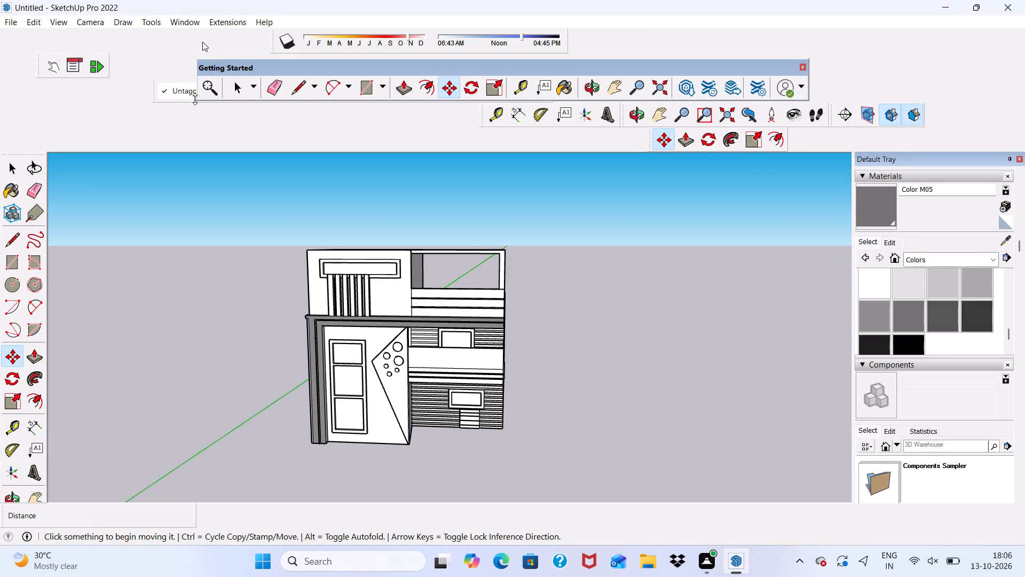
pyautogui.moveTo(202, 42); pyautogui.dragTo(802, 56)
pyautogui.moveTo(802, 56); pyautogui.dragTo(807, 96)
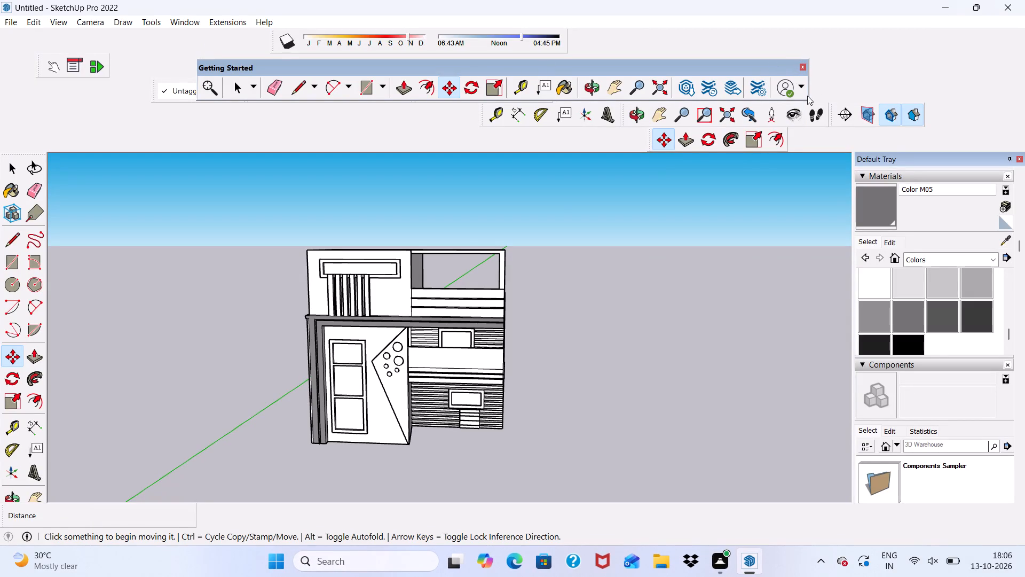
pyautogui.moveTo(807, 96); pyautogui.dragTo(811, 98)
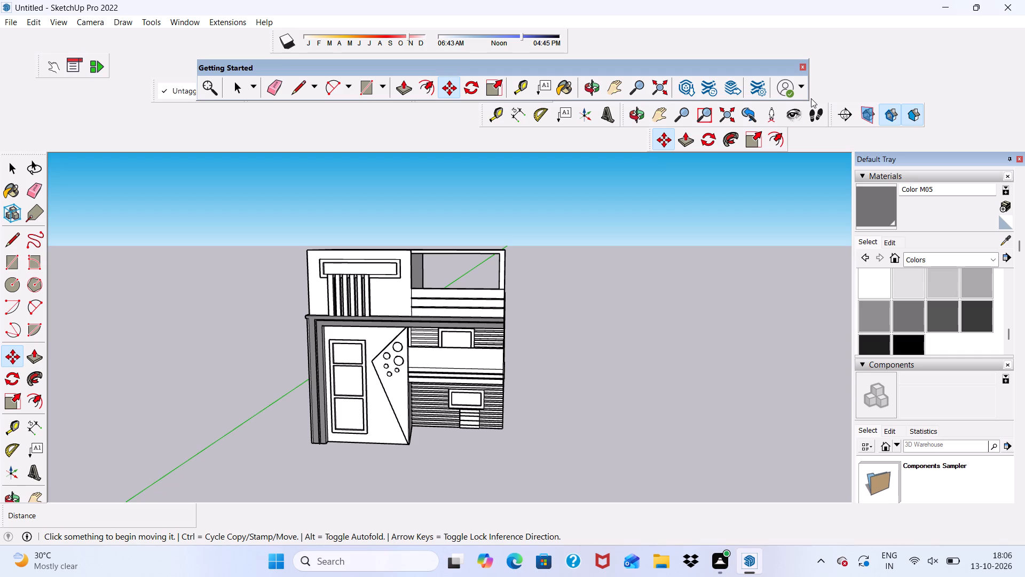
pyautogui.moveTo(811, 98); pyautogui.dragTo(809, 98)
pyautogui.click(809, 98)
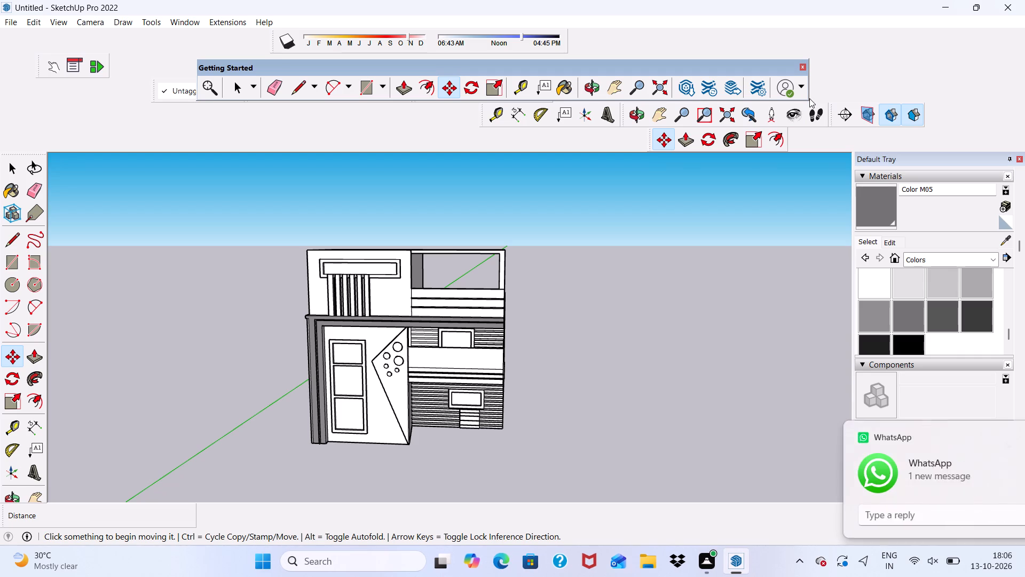
# Dock the floating Getting Started toolbar in its own row above the drawing area and return to the Select tool.
pyautogui.scroll(3, 780, 89)
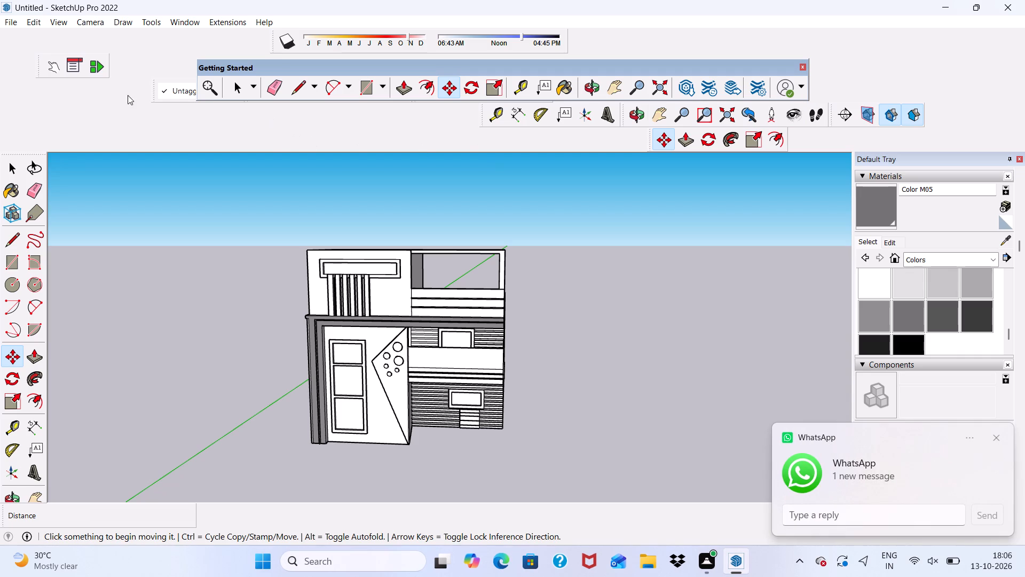
pyautogui.moveTo(196, 98); pyautogui.dragTo(193, 132)
pyautogui.moveTo(193, 132); pyautogui.dragTo(195, 139)
pyautogui.moveTo(198, 99); pyautogui.dragTo(184, 119)
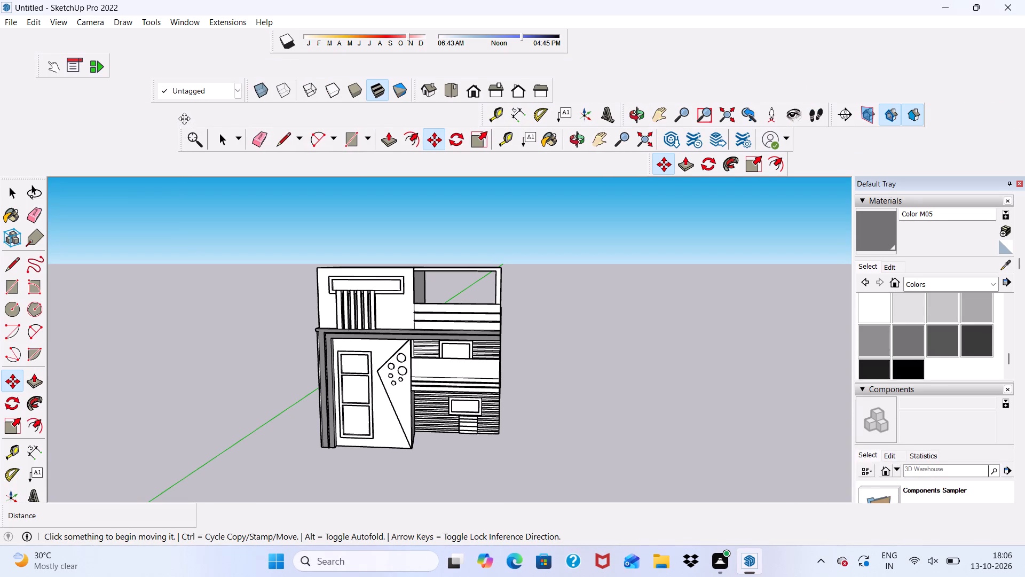
pyautogui.moveTo(184, 119); pyautogui.dragTo(92, 120)
pyautogui.press('c')
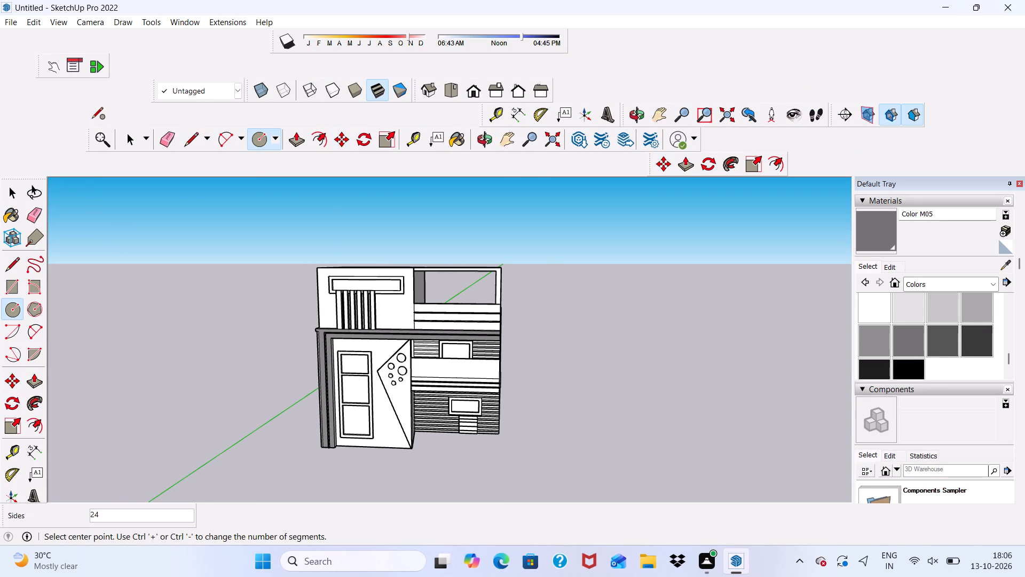
pyautogui.press('space')
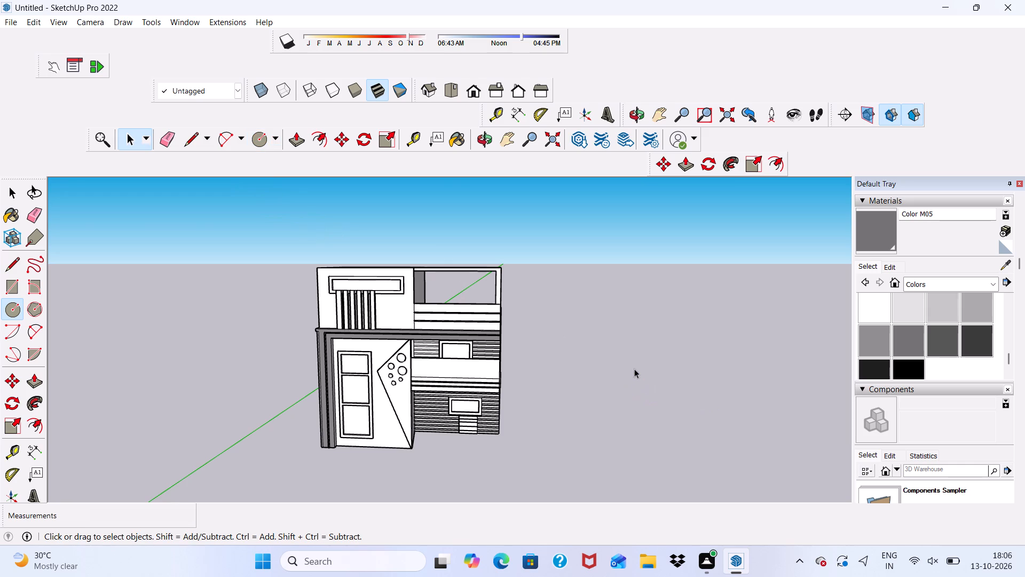
# Examine the facade's frame bands, pointed panel and balconies from several angles, including the standard Front view.
pyautogui.scroll(-6, 604, 329)
pyautogui.scroll(11, 521, 367)
pyautogui.scroll(-6, 482, 389)
pyautogui.moveTo(477, 378); pyautogui.dragTo(503, 310, button='middle')
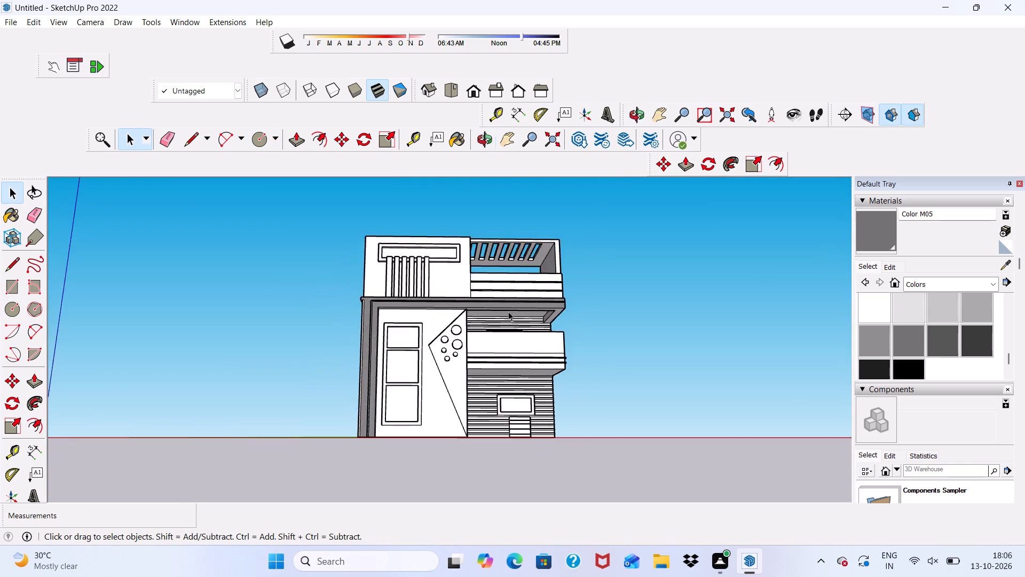
pyautogui.scroll(5, 508, 311)
pyautogui.scroll(10, 345, 275)
pyautogui.scroll(-10, 375, 308)
pyautogui.moveTo(619, 378); pyautogui.dragTo(570, 451, button='middle')
pyautogui.scroll(6, 498, 377)
pyautogui.scroll(-3, 498, 362)
pyautogui.moveTo(618, 364); pyautogui.dragTo(619, 311, button='middle')
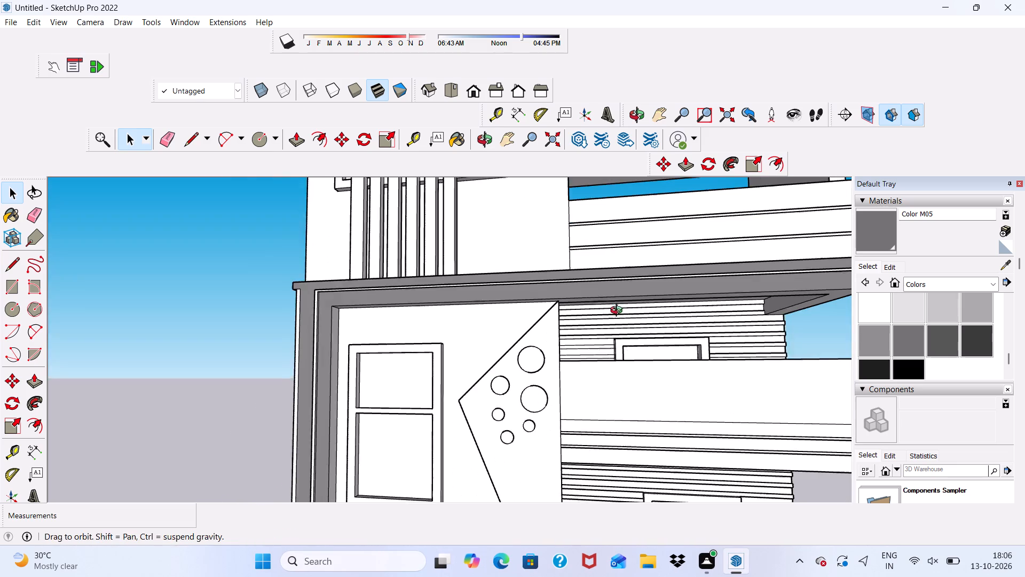
pyautogui.moveTo(619, 311); pyautogui.dragTo(625, 312, button='middle')
pyautogui.click(472, 89)
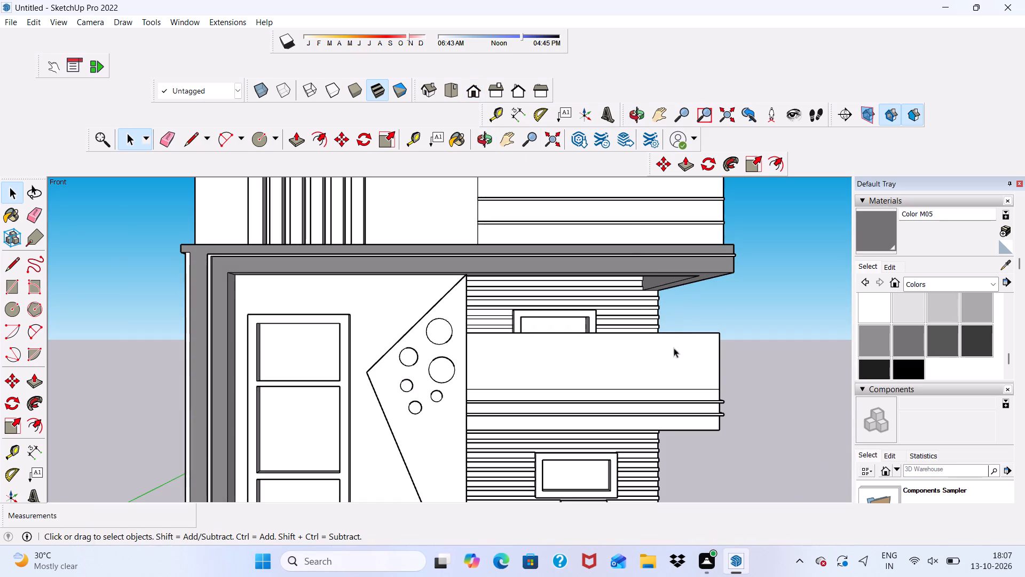
pyautogui.scroll(-4, 635, 306)
pyautogui.scroll(-5, 706, 319)
pyautogui.scroll(-1, 707, 391)
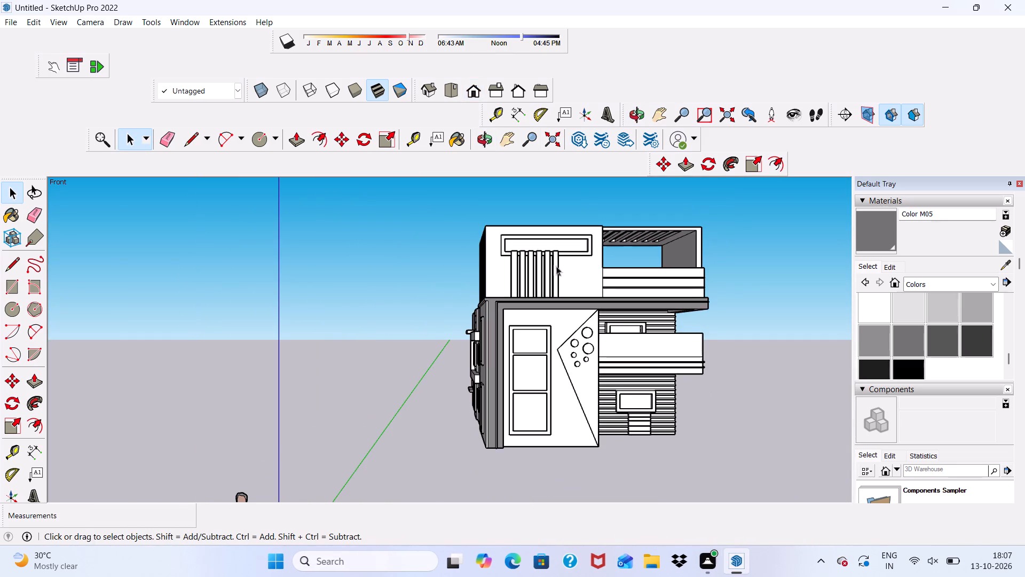
pyautogui.scroll(-2, 562, 340)
pyautogui.moveTo(560, 349); pyautogui.dragTo(571, 393, button='middle')
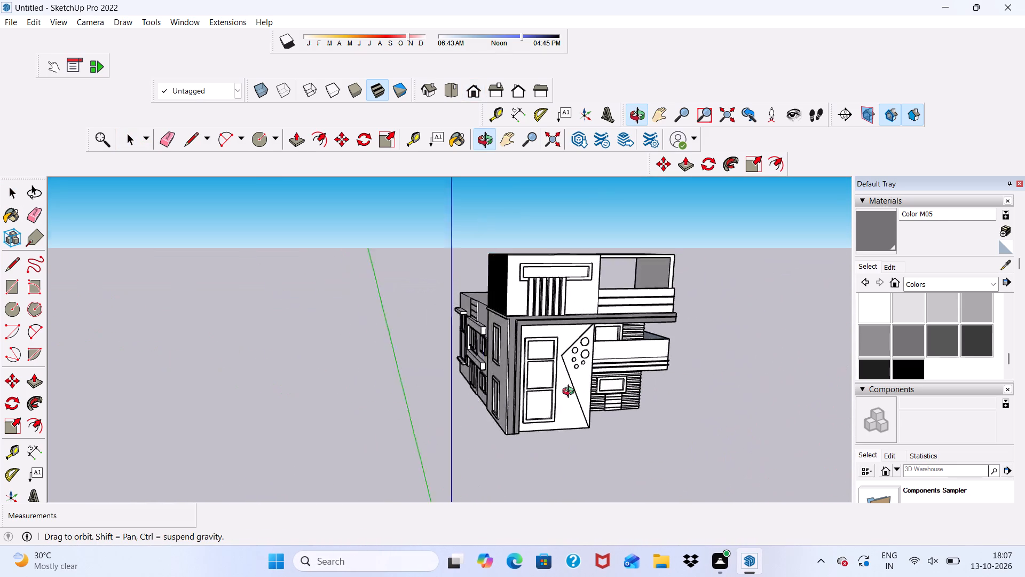
pyautogui.moveTo(571, 393); pyautogui.dragTo(559, 396, button='middle')
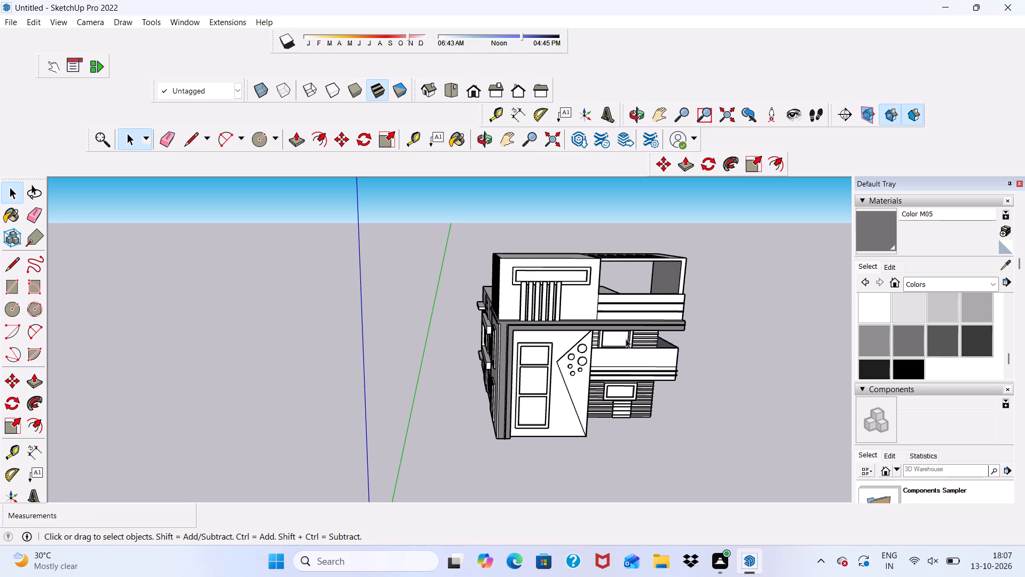
# Paint the front face and upper slanted edge of the pointed panel with the circular recesses in Color M05.
pyautogui.scroll(6, 617, 332)
pyautogui.scroll(9, 556, 364)
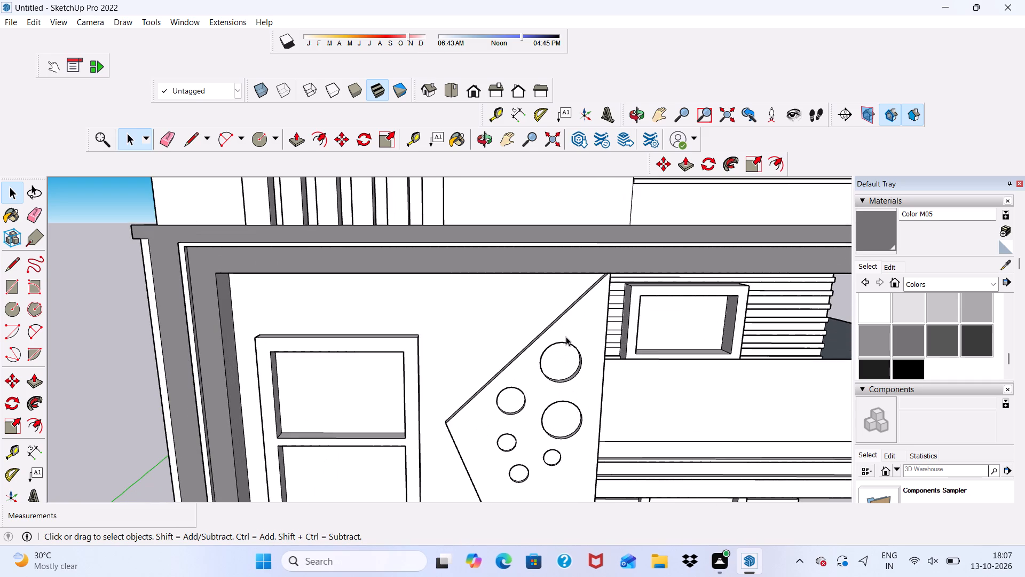
pyautogui.scroll(2, 566, 337)
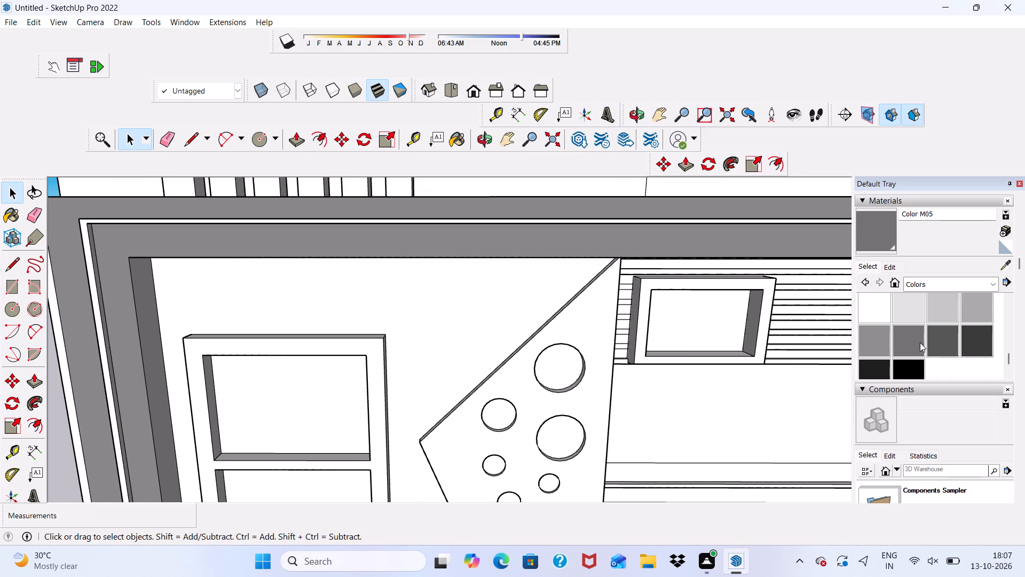
pyautogui.click(920, 342)
pyautogui.scroll(3, 607, 334)
pyautogui.click(601, 314)
pyautogui.scroll(-6, 585, 343)
pyautogui.moveTo(574, 339); pyautogui.dragTo(648, 332, button='middle')
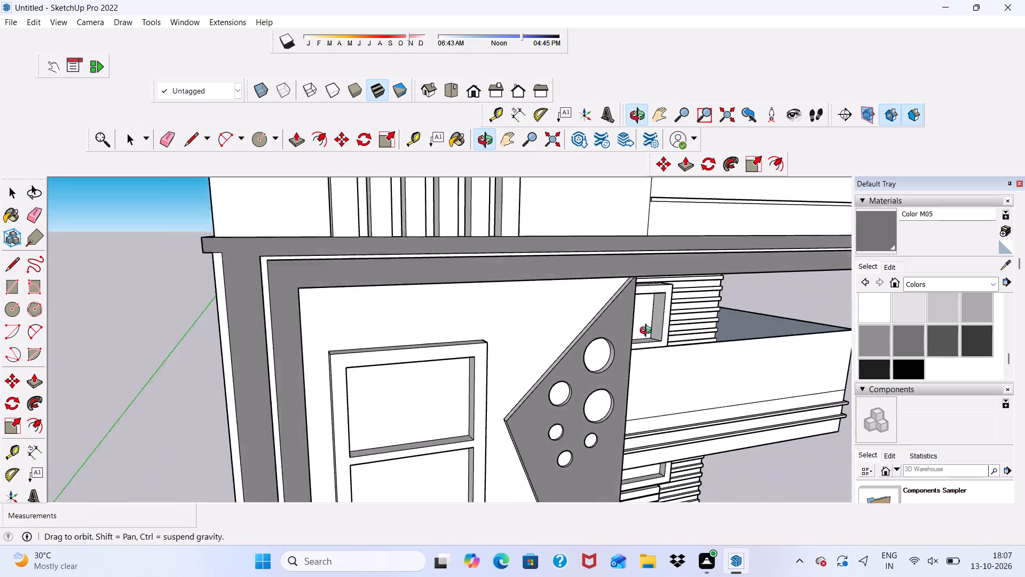
pyautogui.moveTo(648, 332); pyautogui.dragTo(701, 338, button='middle')
pyautogui.scroll(5, 480, 362)
pyautogui.scroll(5, 598, 407)
pyautogui.click(603, 382)
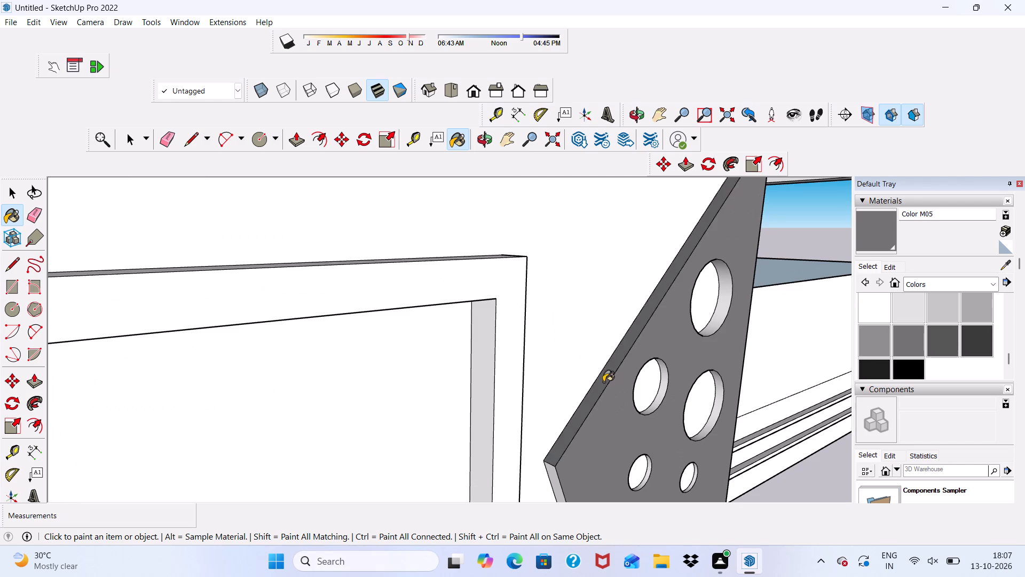
# Paint the pointed panel's lower slanted edge and vertical side edge with Color M05.
pyautogui.scroll(-9, 566, 348)
pyautogui.moveTo(605, 432); pyautogui.dragTo(649, 332, button='middle')
pyautogui.scroll(5, 646, 332)
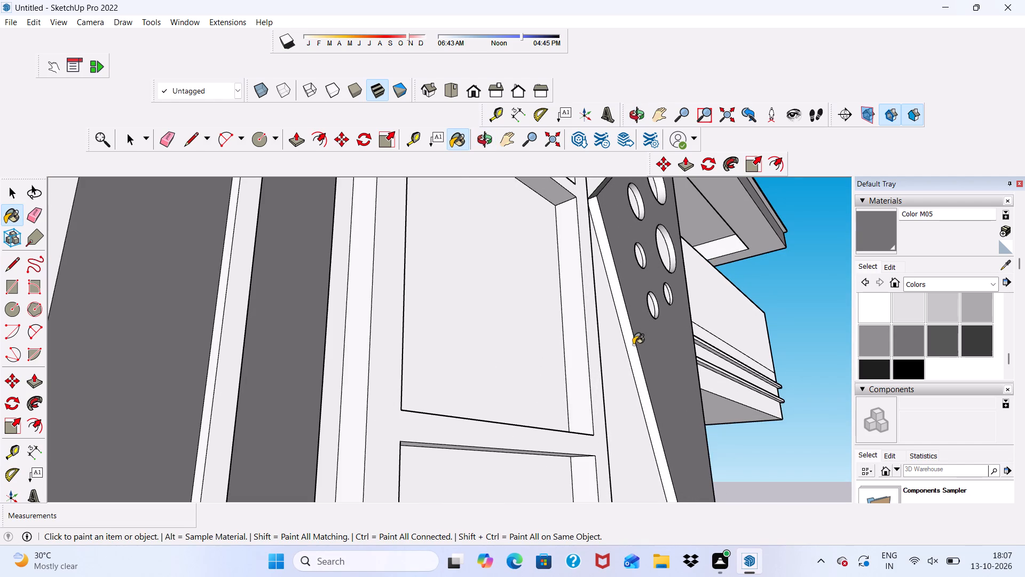
pyautogui.click(633, 357)
pyautogui.scroll(-6, 636, 338)
pyautogui.moveTo(674, 373); pyautogui.dragTo(594, 297, button='middle')
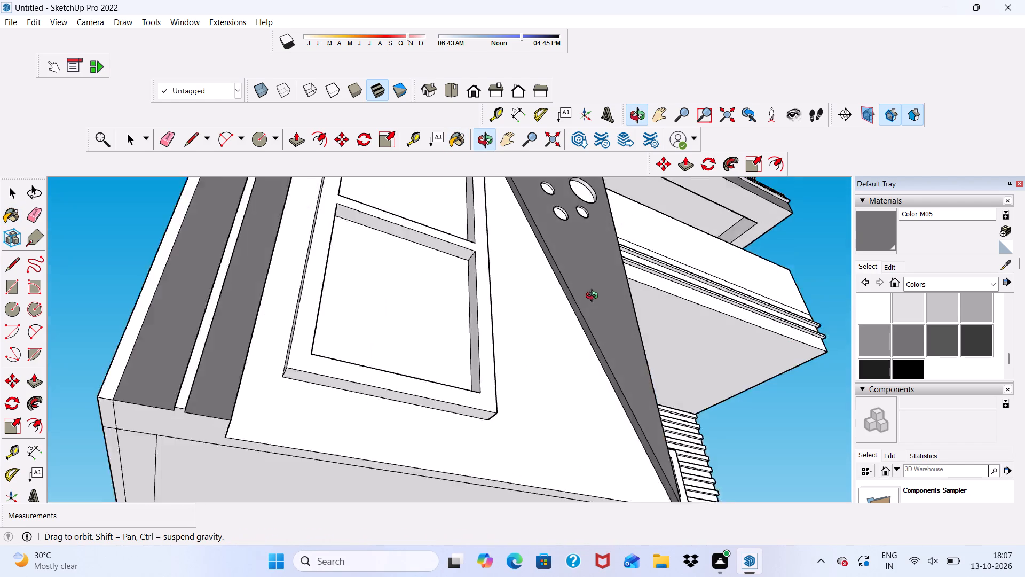
pyautogui.moveTo(594, 297); pyautogui.dragTo(388, 417, button='middle')
pyautogui.scroll(6, 312, 318)
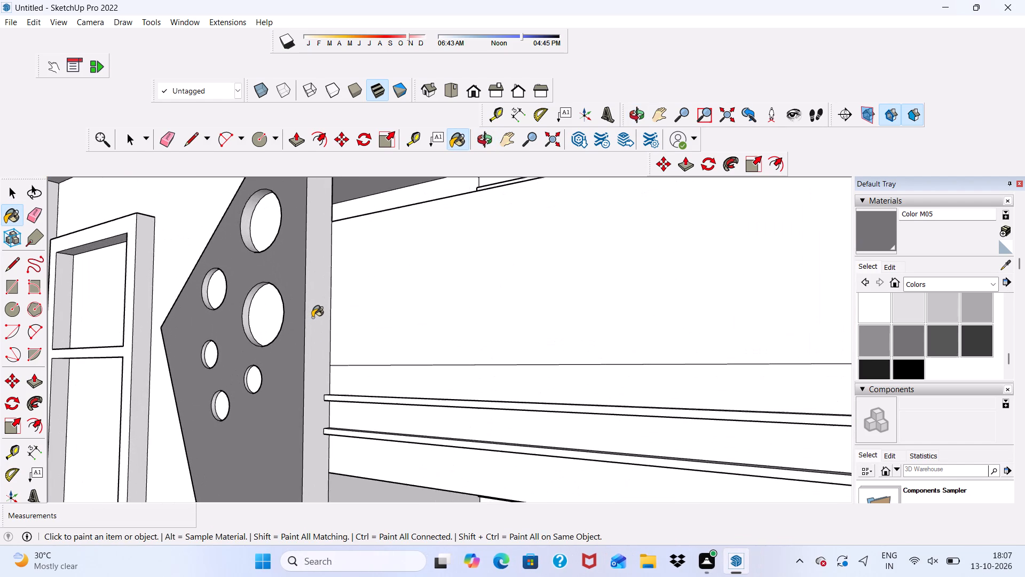
pyautogui.click(312, 316)
pyautogui.scroll(-6, 319, 336)
pyautogui.moveTo(311, 386); pyautogui.dragTo(499, 459, button='middle')
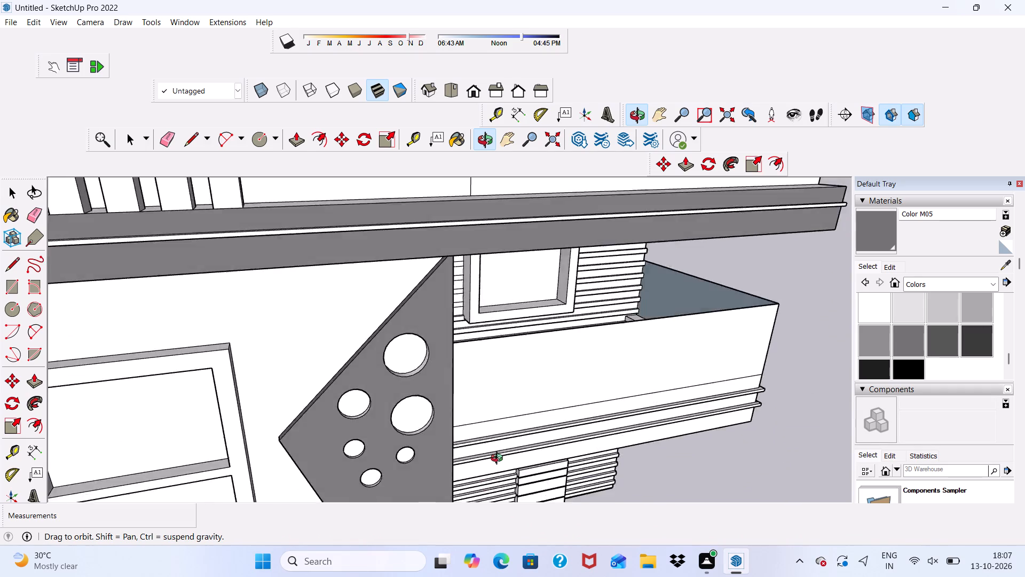
pyautogui.moveTo(499, 459); pyautogui.dragTo(519, 418, button='middle')
pyautogui.moveTo(514, 400); pyautogui.dragTo(468, 347)
pyautogui.press('space')
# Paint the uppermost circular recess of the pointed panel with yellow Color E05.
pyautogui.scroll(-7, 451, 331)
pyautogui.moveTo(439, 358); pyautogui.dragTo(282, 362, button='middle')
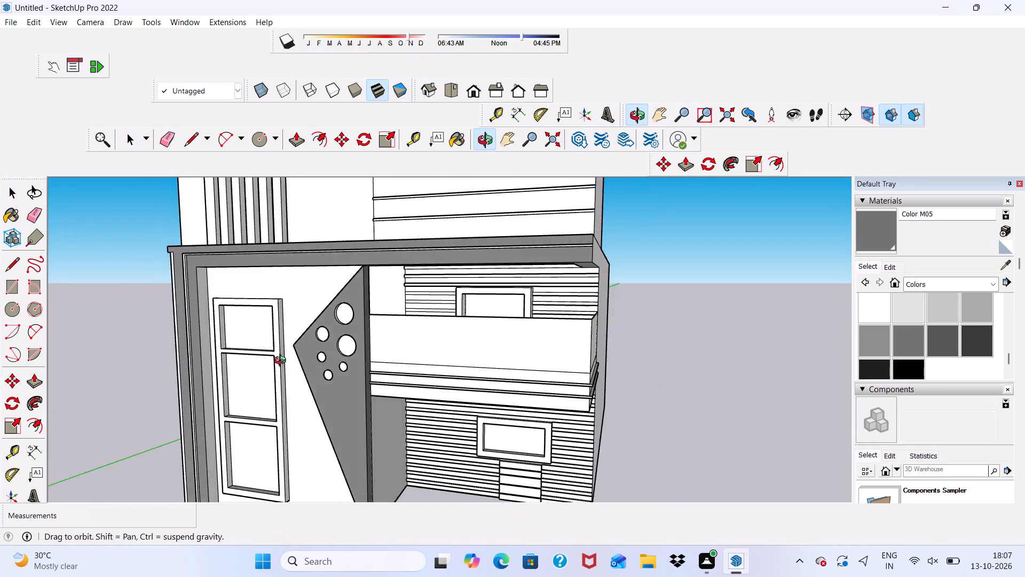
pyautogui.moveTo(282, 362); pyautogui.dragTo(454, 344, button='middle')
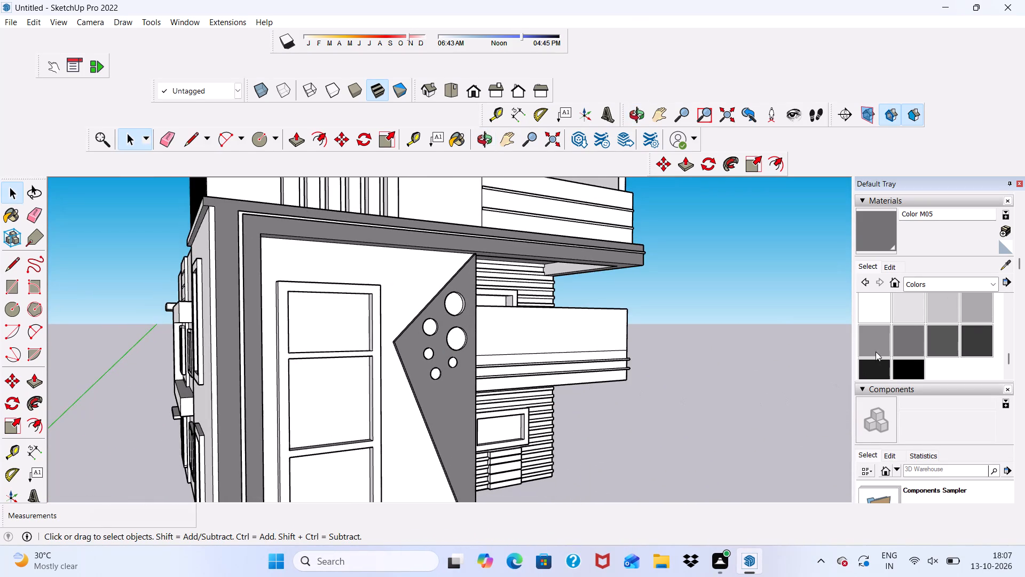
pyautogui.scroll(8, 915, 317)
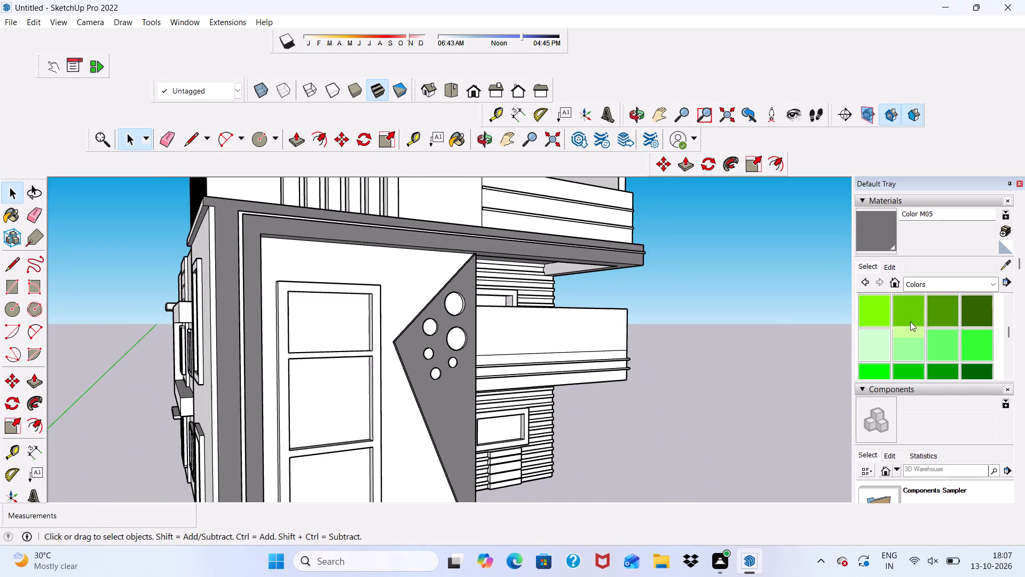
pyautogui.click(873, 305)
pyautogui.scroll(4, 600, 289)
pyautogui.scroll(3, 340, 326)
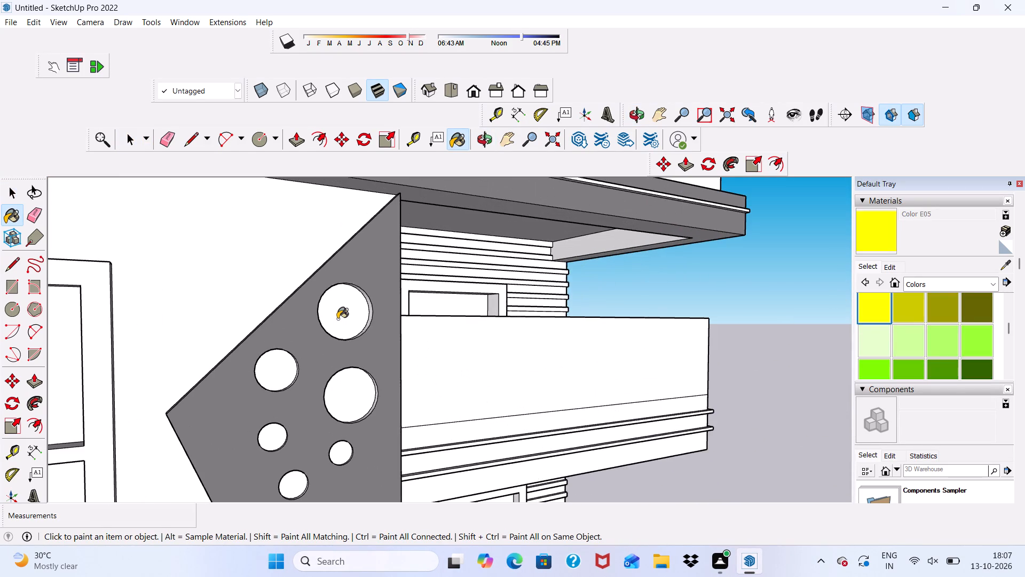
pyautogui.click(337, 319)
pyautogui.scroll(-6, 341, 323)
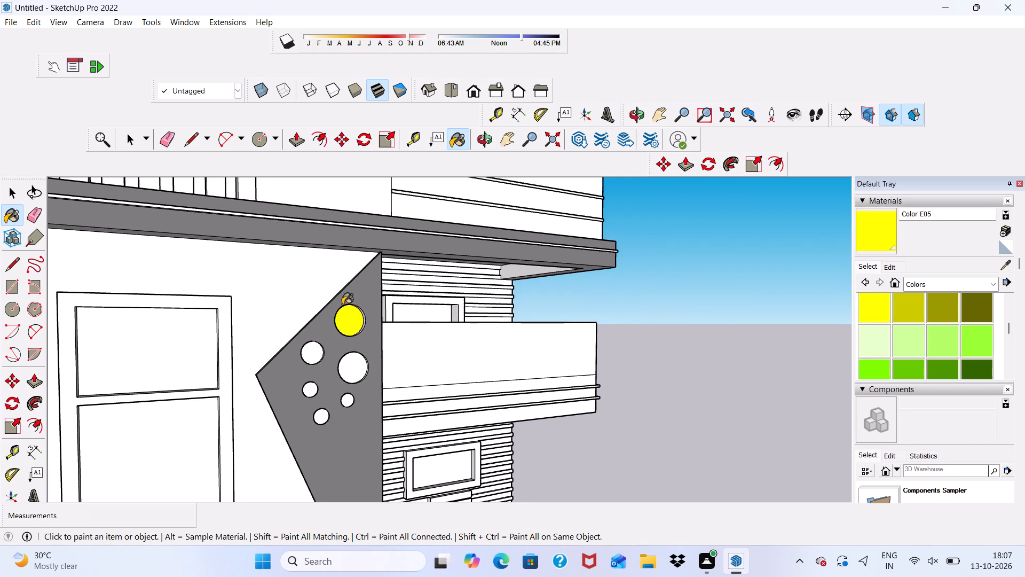
# Paint the face and inner rim of the panel's uppermost circular recess with Color D04.
pyautogui.scroll(6, 342, 283)
pyautogui.scroll(2, 898, 327)
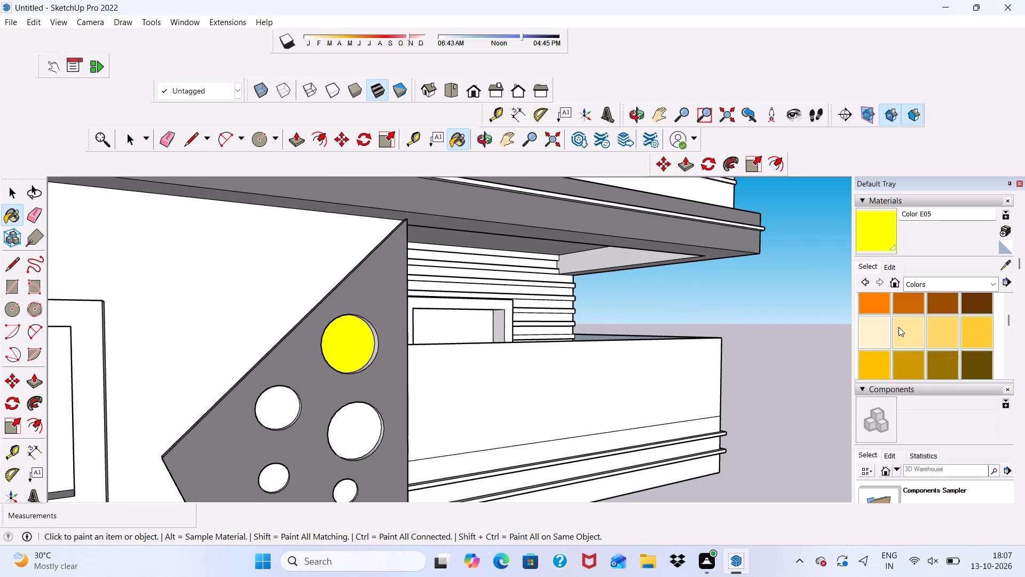
pyautogui.click(974, 331)
pyautogui.scroll(4, 332, 326)
pyautogui.click(350, 343)
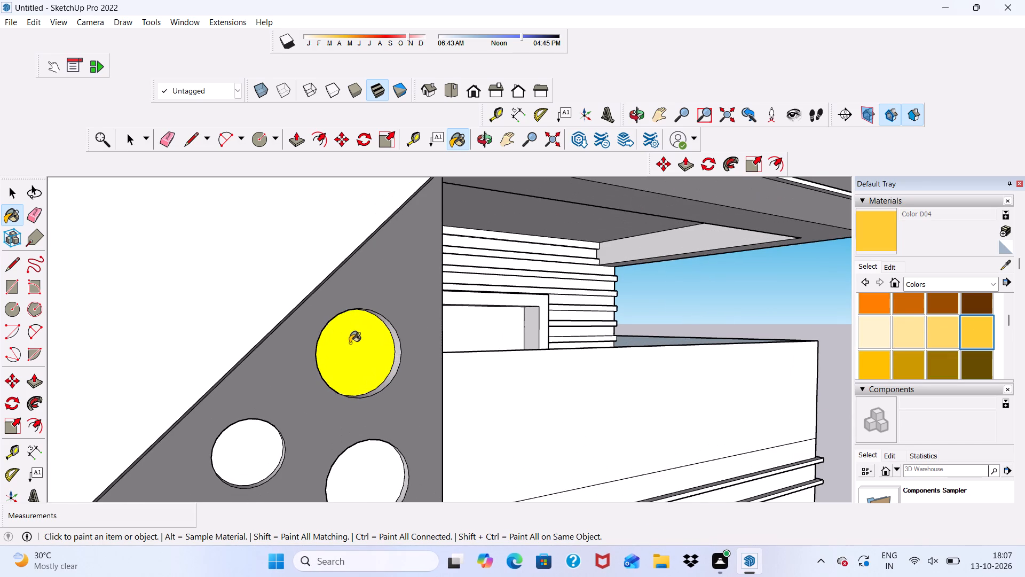
pyautogui.moveTo(399, 382); pyautogui.dragTo(302, 358, button='middle')
pyautogui.scroll(8, 280, 350)
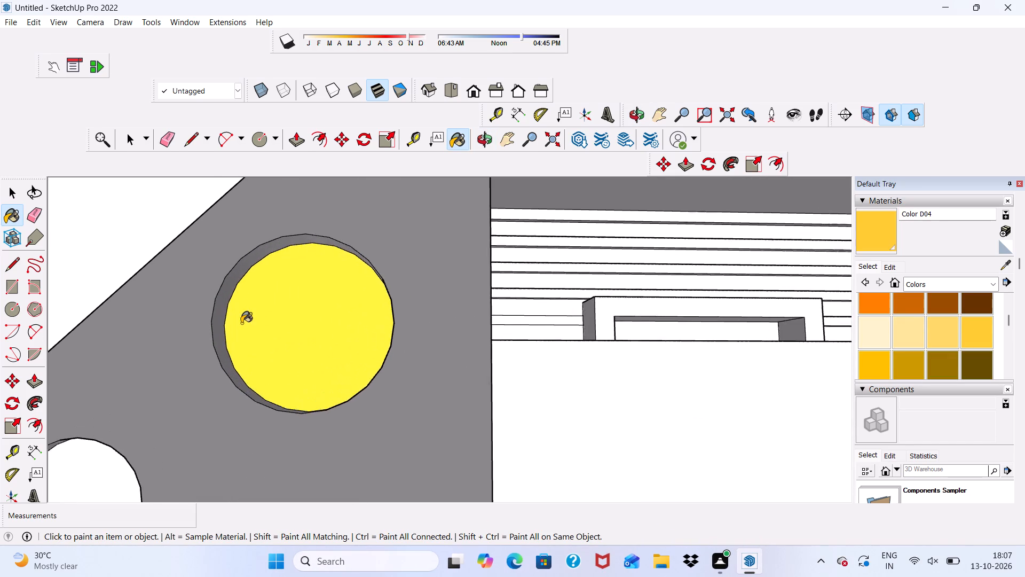
pyautogui.scroll(1, 241, 323)
pyautogui.click(218, 339)
# Paint the face and inner rim of the large circular recess directly below the uppermost one with Color D04.
pyautogui.scroll(-5, 255, 346)
pyautogui.moveTo(310, 353); pyautogui.dragTo(414, 335, button='middle')
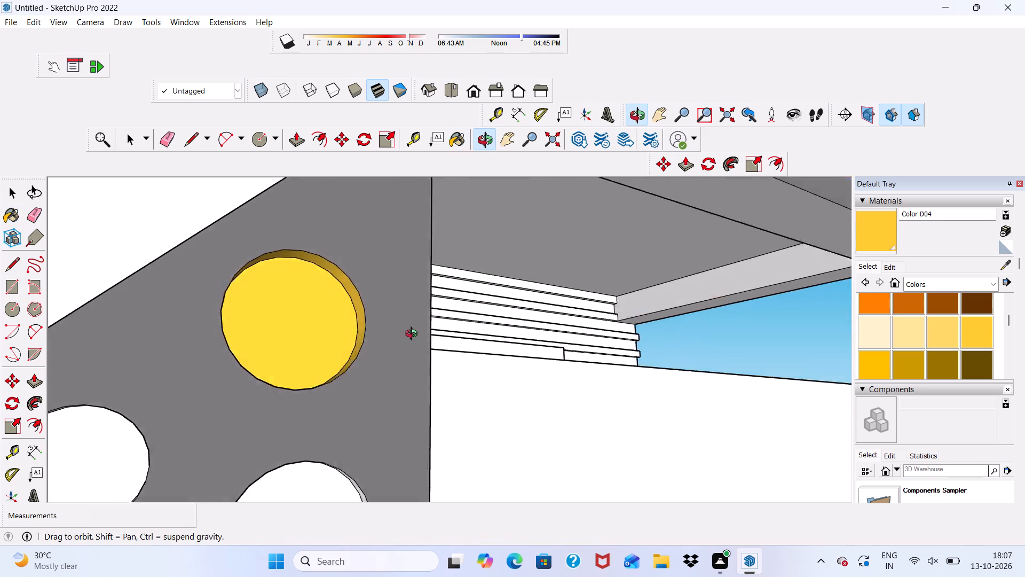
pyautogui.moveTo(414, 335); pyautogui.dragTo(480, 375, button='middle')
pyautogui.scroll(1, 347, 377)
pyautogui.scroll(-13, 237, 348)
pyautogui.scroll(6, 295, 424)
pyautogui.click(294, 441)
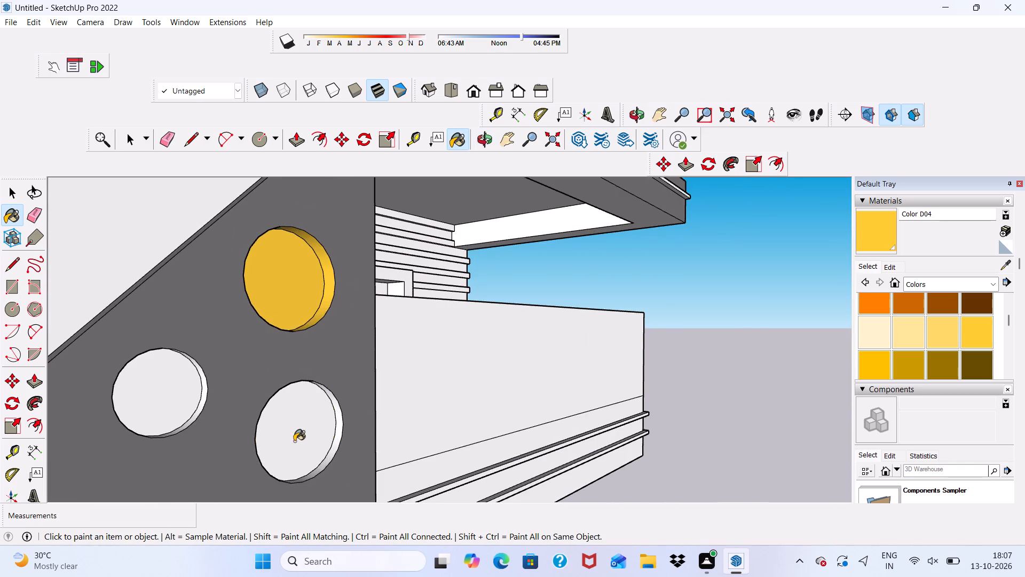
pyautogui.scroll(4, 291, 428)
pyautogui.scroll(-4, 291, 428)
pyautogui.moveTo(291, 427); pyautogui.dragTo(134, 357, button='middle')
pyautogui.scroll(12, 203, 435)
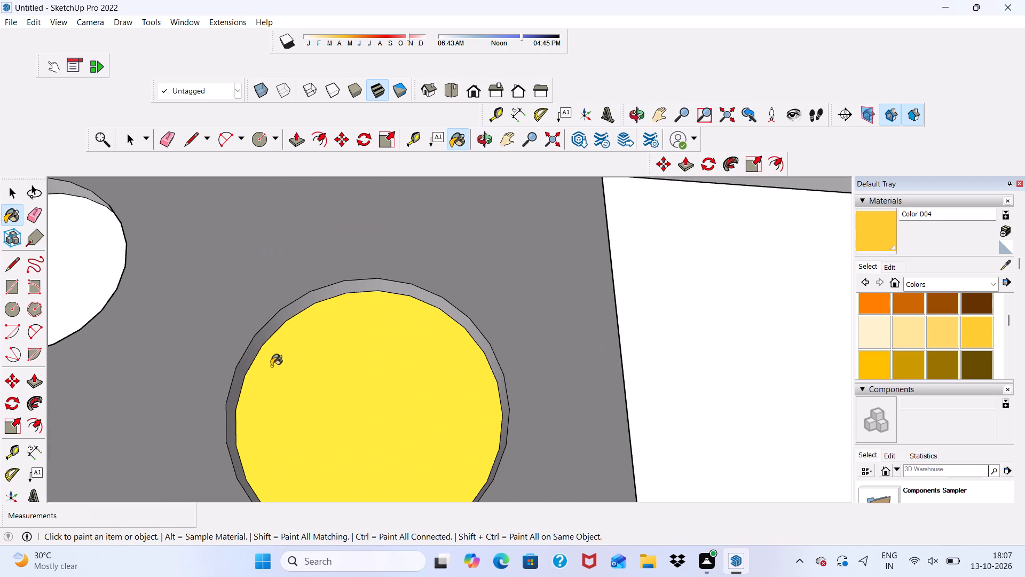
pyautogui.click(251, 358)
# Paint the face and inner rim of the medium circular recess left of the two large ones with Color D04.
pyautogui.scroll(-5, 260, 383)
pyautogui.moveTo(288, 428); pyautogui.dragTo(432, 445, button='middle')
pyautogui.scroll(-10, 361, 341)
pyautogui.moveTo(393, 430); pyautogui.dragTo(316, 465, button='middle')
pyautogui.scroll(6, 233, 344)
pyautogui.click(242, 377)
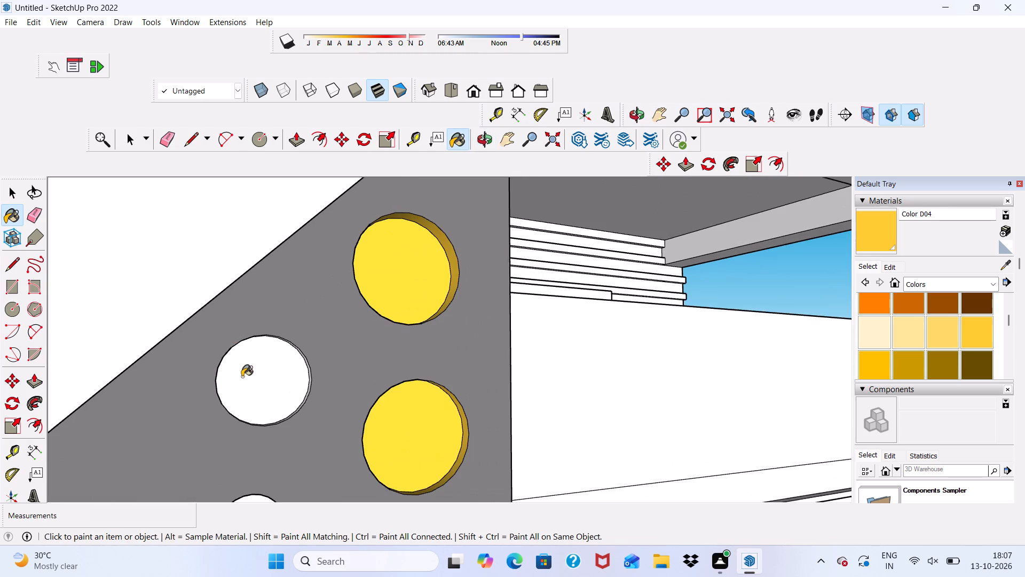
pyautogui.moveTo(243, 377); pyautogui.dragTo(94, 349, button='middle')
pyautogui.scroll(5, 307, 394)
pyautogui.scroll(6, 287, 349)
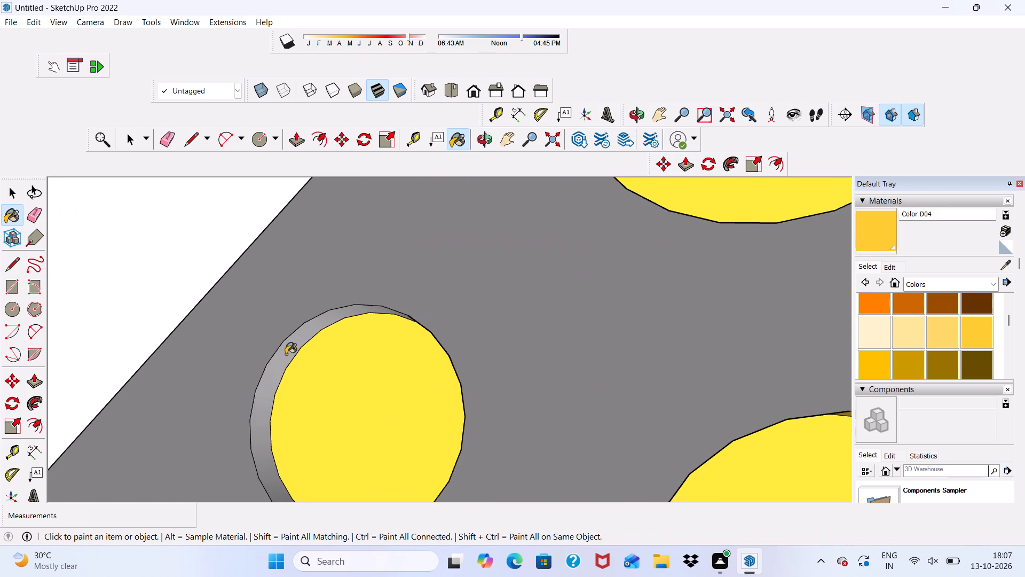
pyautogui.click(286, 354)
# Paint the face and inner rim of the small circular recess below the two large ones with Color D04.
pyautogui.scroll(-6, 300, 367)
pyautogui.moveTo(378, 343); pyautogui.dragTo(512, 323, button='middle')
pyautogui.scroll(1, 527, 321)
pyautogui.scroll(-10, 528, 321)
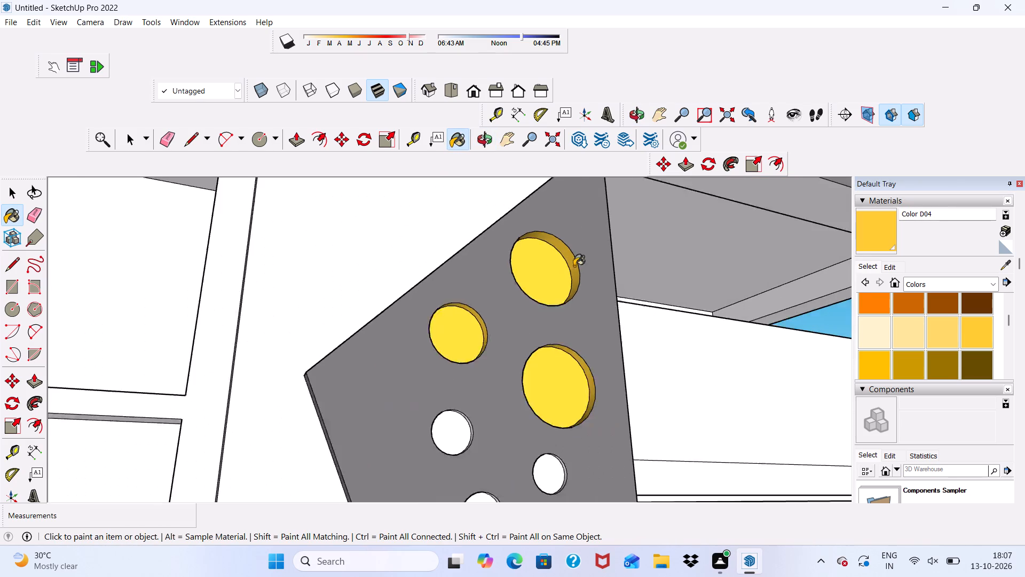
pyautogui.scroll(-3, 574, 266)
pyautogui.scroll(1, 580, 282)
pyautogui.scroll(10, 551, 462)
pyautogui.click(564, 404)
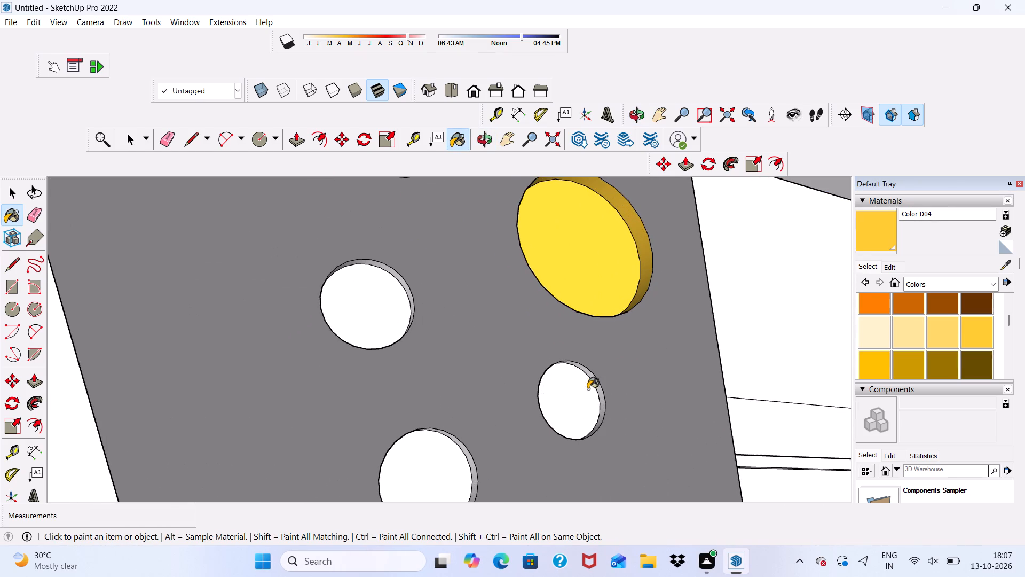
pyautogui.scroll(6, 590, 386)
pyautogui.click(596, 378)
# Paint the face and inner rim of the lowest circular recess on the pointed panel with Color D04.
pyautogui.scroll(-8, 539, 348)
pyautogui.moveTo(534, 418); pyautogui.dragTo(427, 446, button='middle')
pyautogui.scroll(6, 427, 456)
pyautogui.click(427, 458)
pyautogui.scroll(5, 359, 435)
pyautogui.click(308, 418)
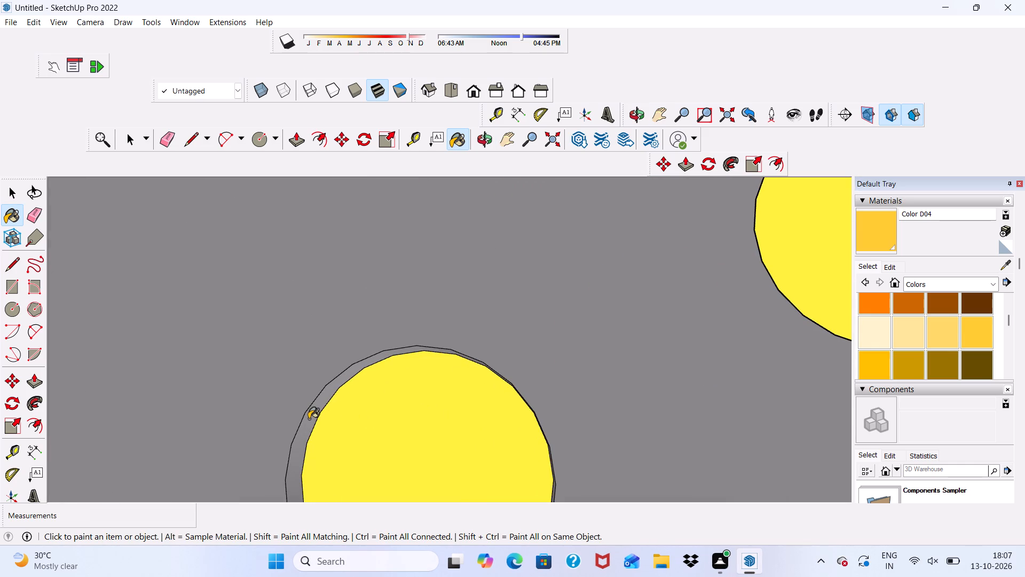
# Paint the face and inner rim of the remaining white circular recess near the panel's point with Color D04.
pyautogui.scroll(-13, 311, 436)
pyautogui.scroll(3, 374, 310)
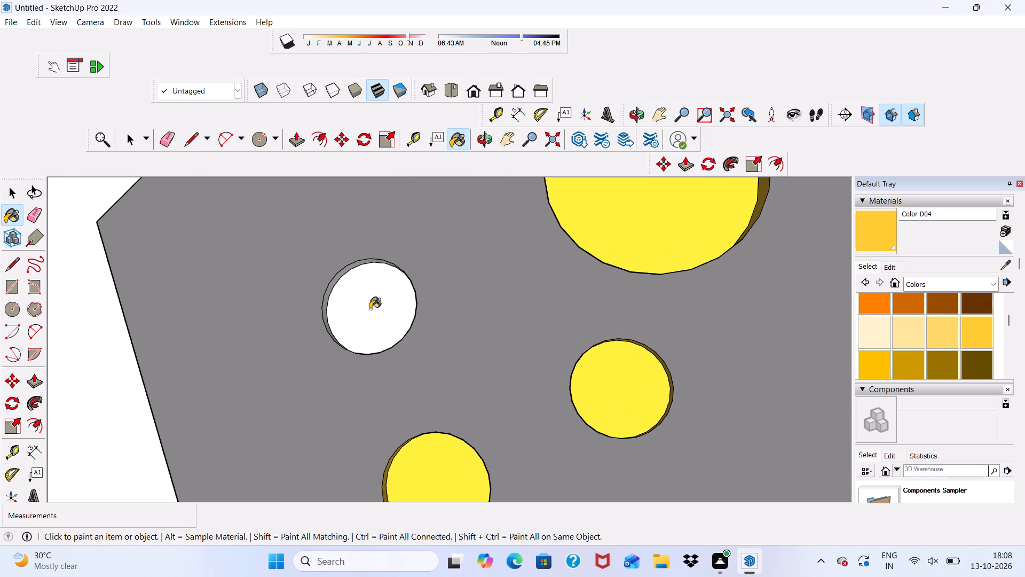
pyautogui.click(370, 309)
pyautogui.scroll(6, 349, 300)
pyautogui.click(327, 260)
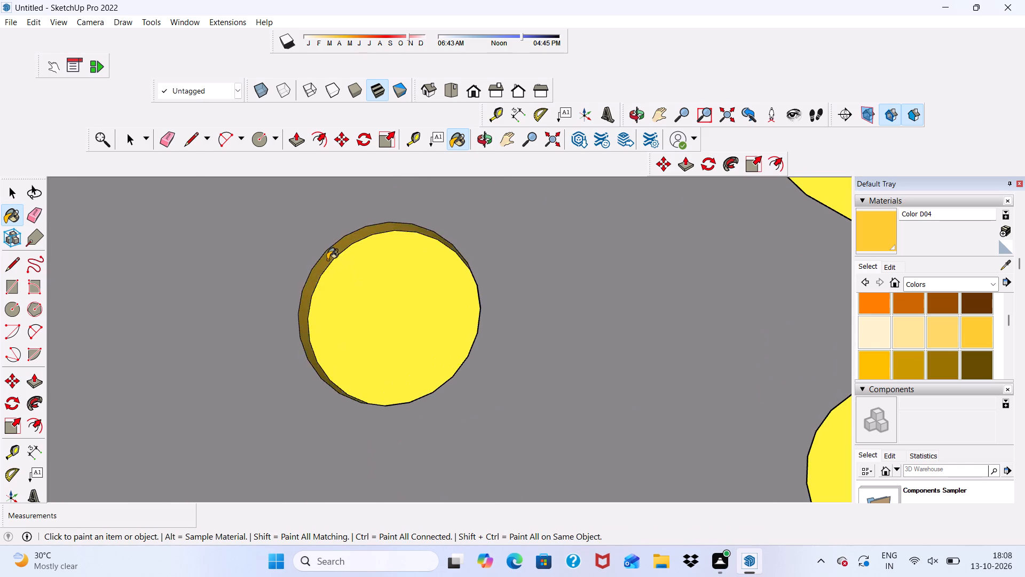
pyautogui.scroll(-6, 342, 293)
pyautogui.scroll(-12, 393, 342)
pyautogui.press('space')
# Paint the front face of the tall three-pane window frame beside the pointed panel with Color M05.
pyautogui.scroll(-7, 483, 327)
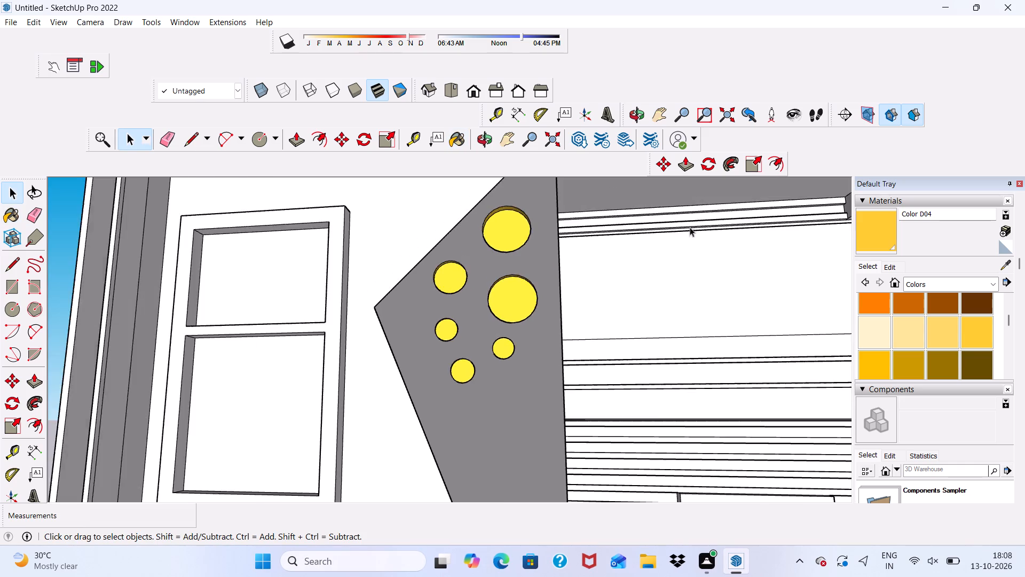
pyautogui.scroll(-6, 690, 227)
pyautogui.scroll(-1, 546, 355)
pyautogui.moveTo(527, 365); pyautogui.dragTo(623, 401, button='middle')
pyautogui.scroll(1, 616, 400)
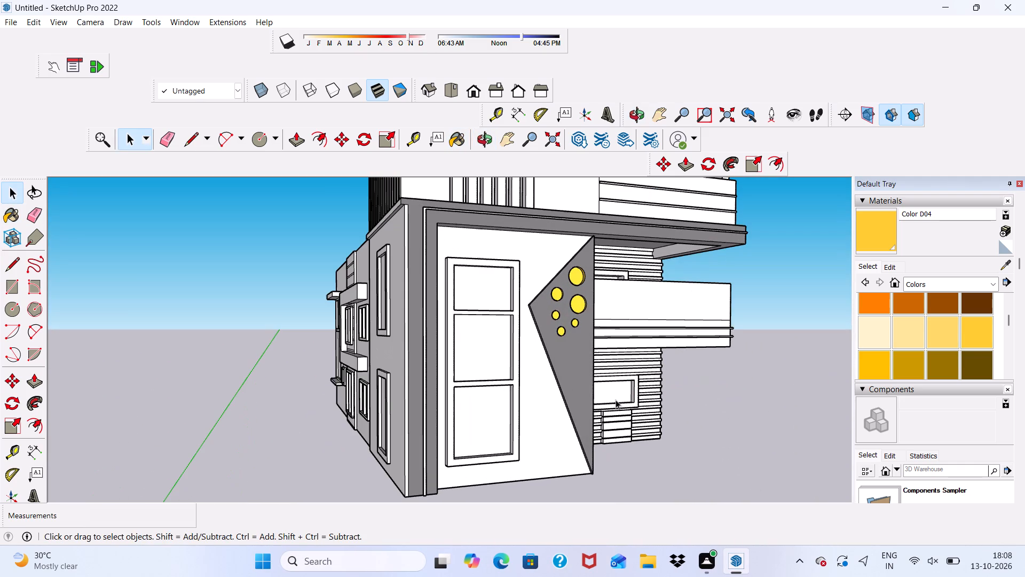
pyautogui.scroll(1, 878, 503)
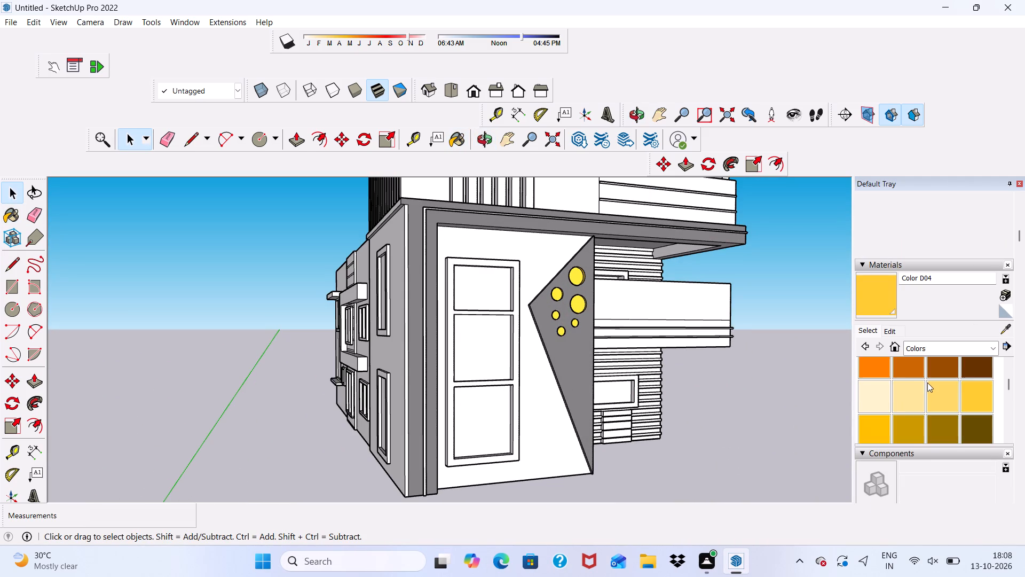
pyautogui.scroll(-6, 927, 383)
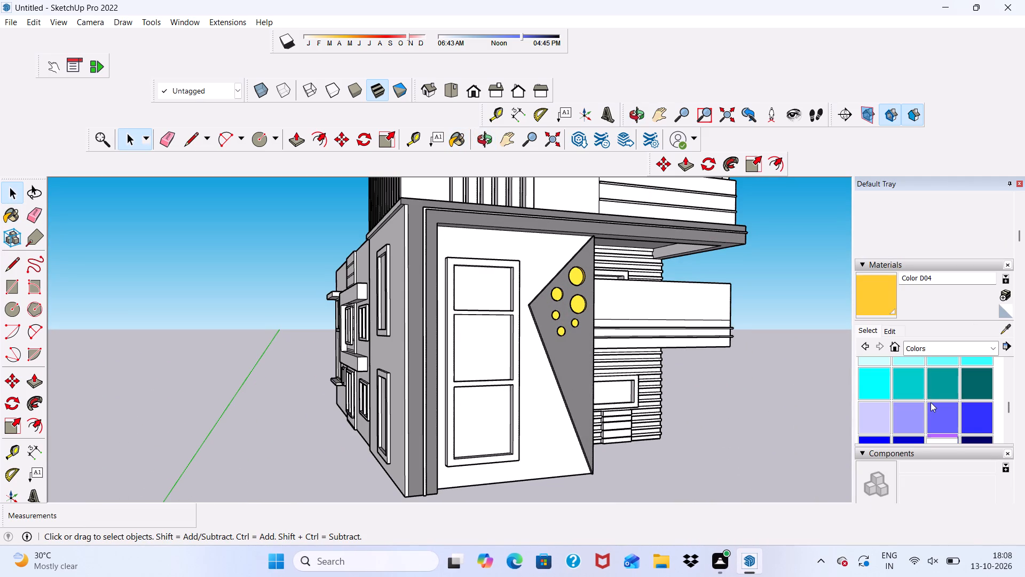
pyautogui.scroll(-4, 931, 402)
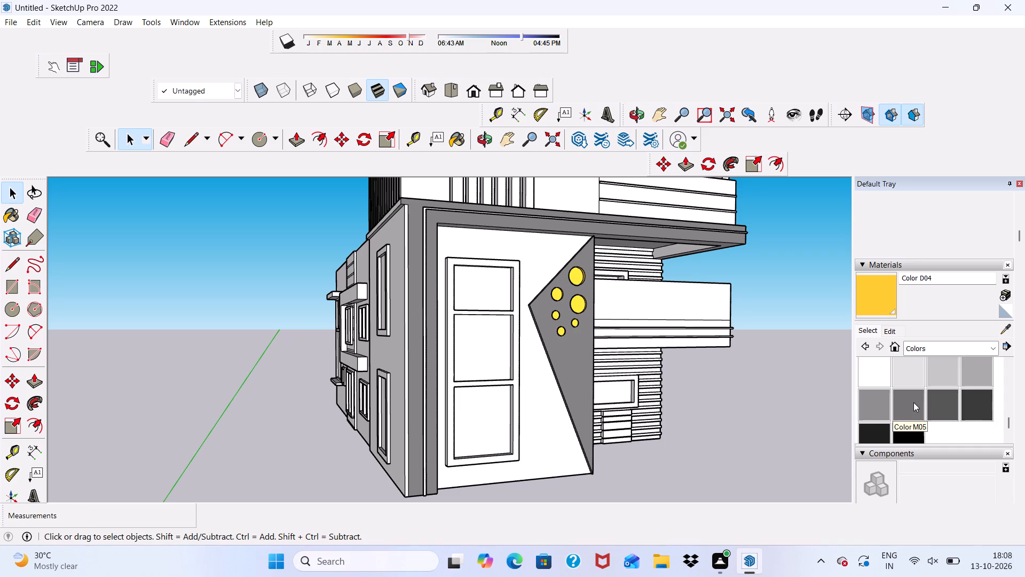
pyautogui.click(913, 402)
pyautogui.scroll(5, 611, 278)
pyautogui.scroll(5, 433, 264)
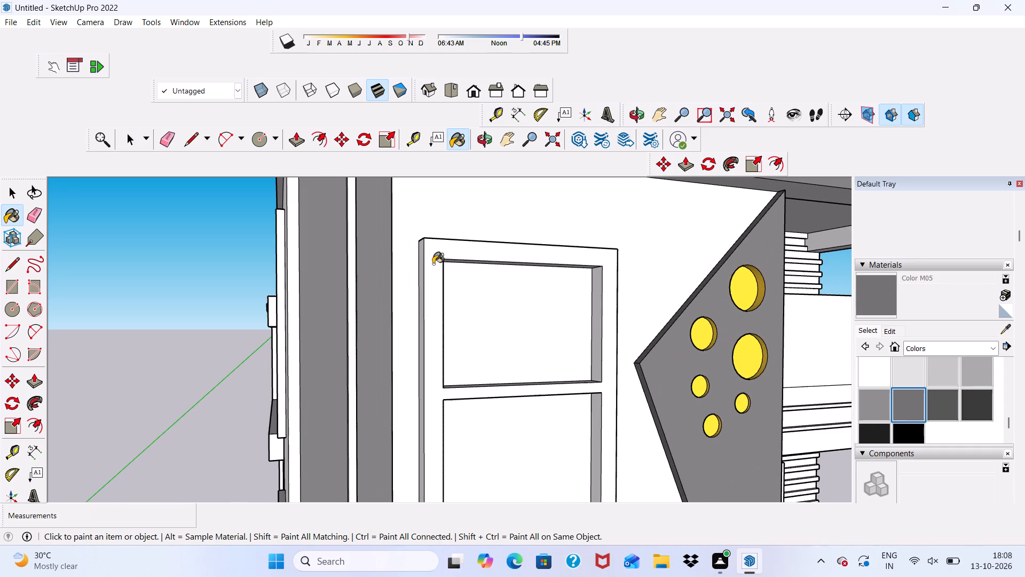
pyautogui.click(433, 264)
# Paint the left inner side of the window frame's top opening with Color M05.
pyautogui.moveTo(460, 318); pyautogui.dragTo(254, 271, button='middle')
pyautogui.scroll(6, 258, 272)
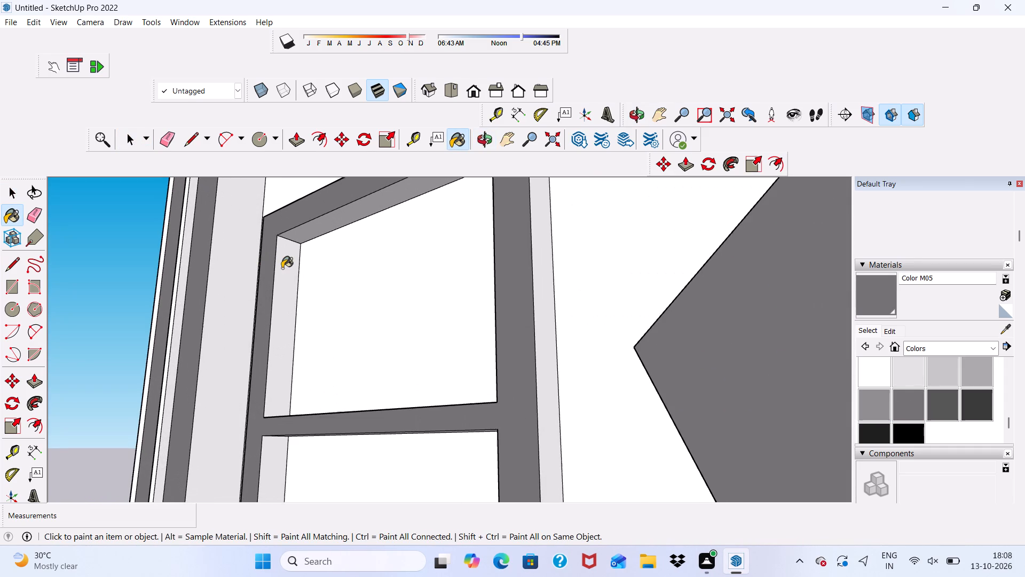
pyautogui.click(282, 268)
# Paint the inner side and the underside of the facade's frame band around the window wall with Color M05.
pyautogui.click(224, 299)
pyautogui.scroll(-11, 227, 306)
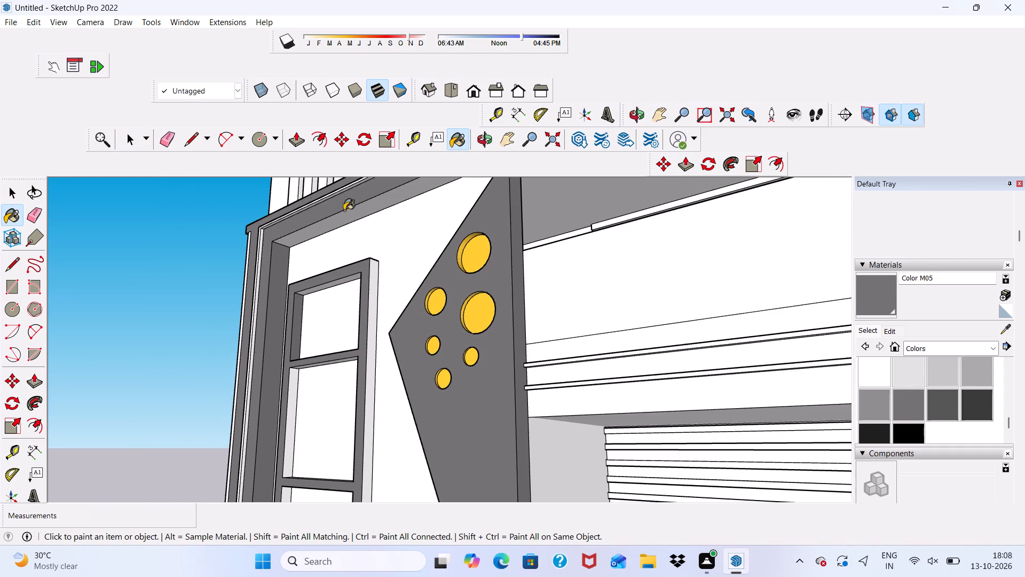
pyautogui.scroll(2, 344, 201)
pyautogui.click(349, 216)
# Paint the outer side of the tall window frame that faces the pointed panel with Color M05.
pyautogui.scroll(5, 367, 272)
pyautogui.click(388, 328)
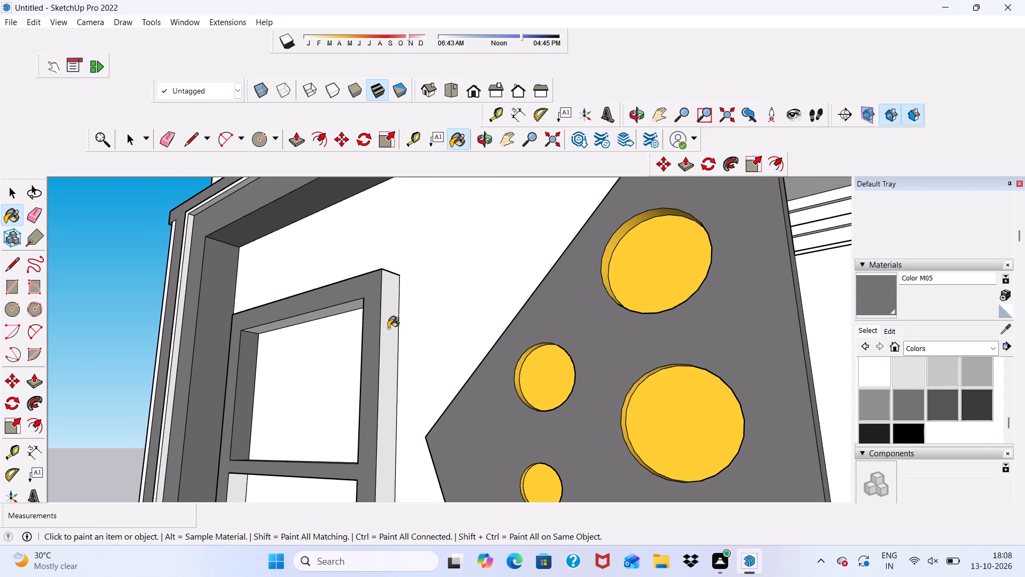
# Paint the undersides of the window frame's top rail and upper crossbar with Color M05.
pyautogui.scroll(-1, 329, 312)
pyautogui.moveTo(315, 311); pyautogui.dragTo(437, 222, button='middle')
pyautogui.scroll(5, 354, 244)
pyautogui.click(320, 260)
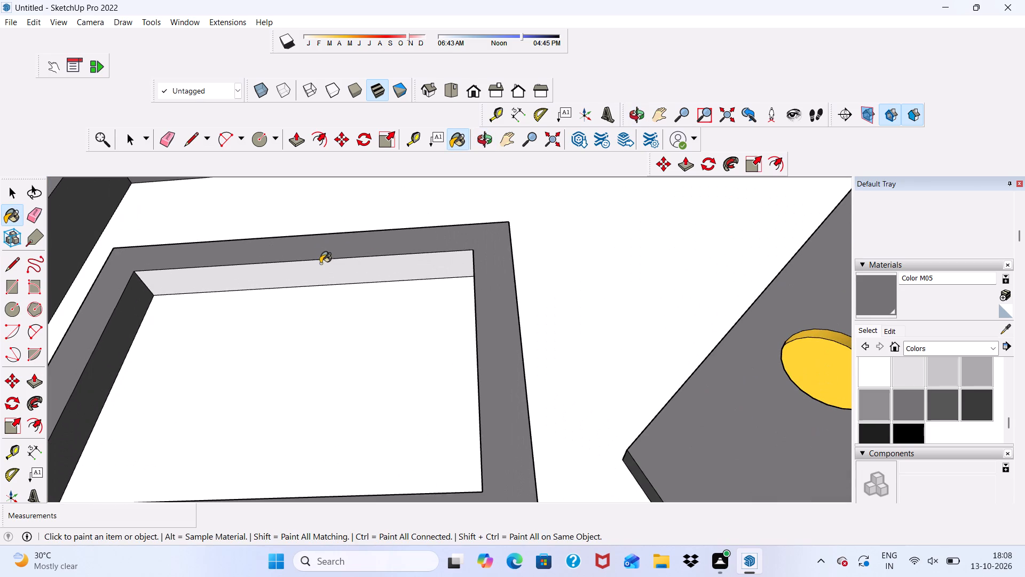
pyautogui.click(321, 267)
pyautogui.scroll(-11, 332, 249)
pyautogui.scroll(6, 376, 348)
pyautogui.click(348, 316)
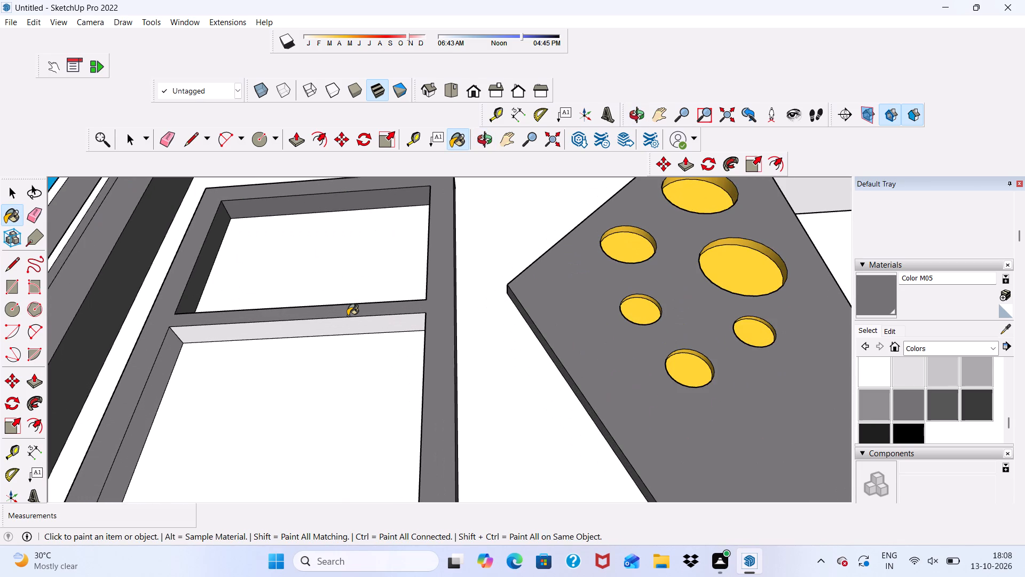
pyautogui.click(349, 320)
# Paint the right inner sides of the window frame's middle and top openings with Color M05.
pyautogui.scroll(-6, 346, 277)
pyautogui.moveTo(392, 298); pyautogui.dragTo(545, 334, button='middle')
pyautogui.scroll(3, 539, 386)
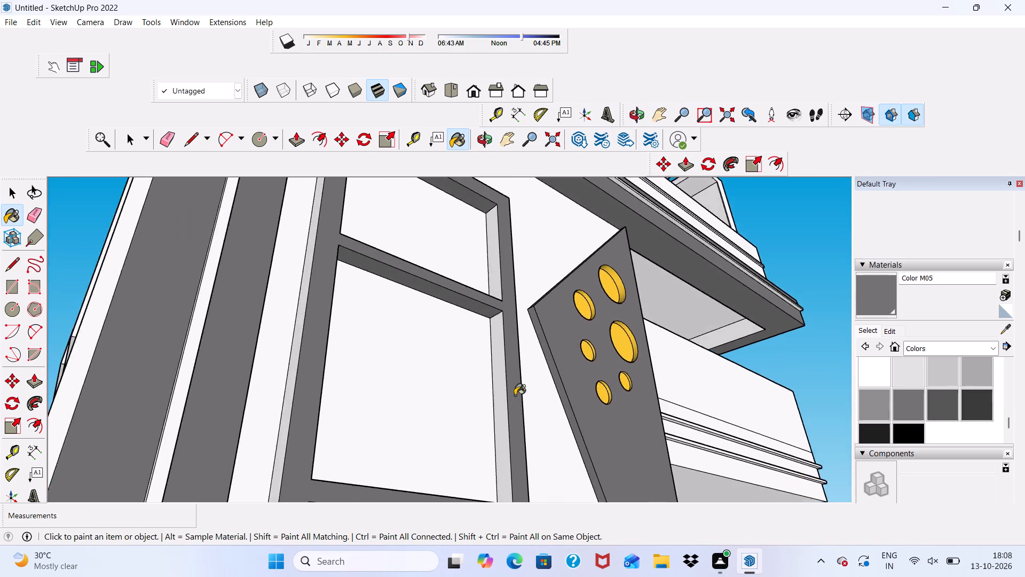
pyautogui.scroll(3, 515, 395)
pyautogui.click(493, 377)
pyautogui.scroll(-6, 493, 368)
pyautogui.moveTo(508, 393); pyautogui.dragTo(485, 435, button='middle')
pyautogui.scroll(5, 493, 280)
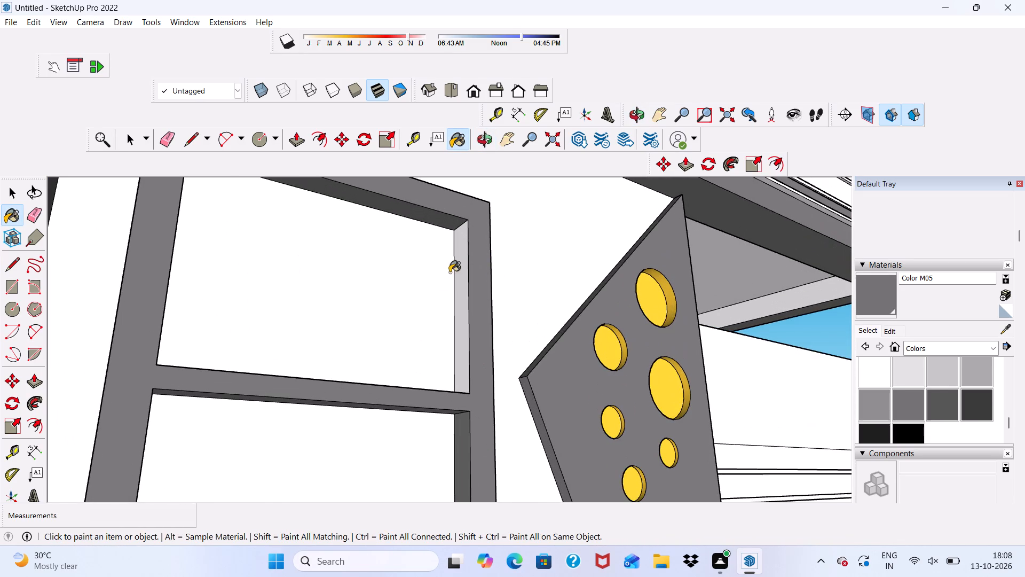
pyautogui.click(459, 299)
# Paint the left inner side of the window frame's middle opening with Color M05.
pyautogui.scroll(-6, 471, 295)
pyautogui.moveTo(508, 316); pyautogui.dragTo(326, 311, button='middle')
pyautogui.scroll(4, 219, 364)
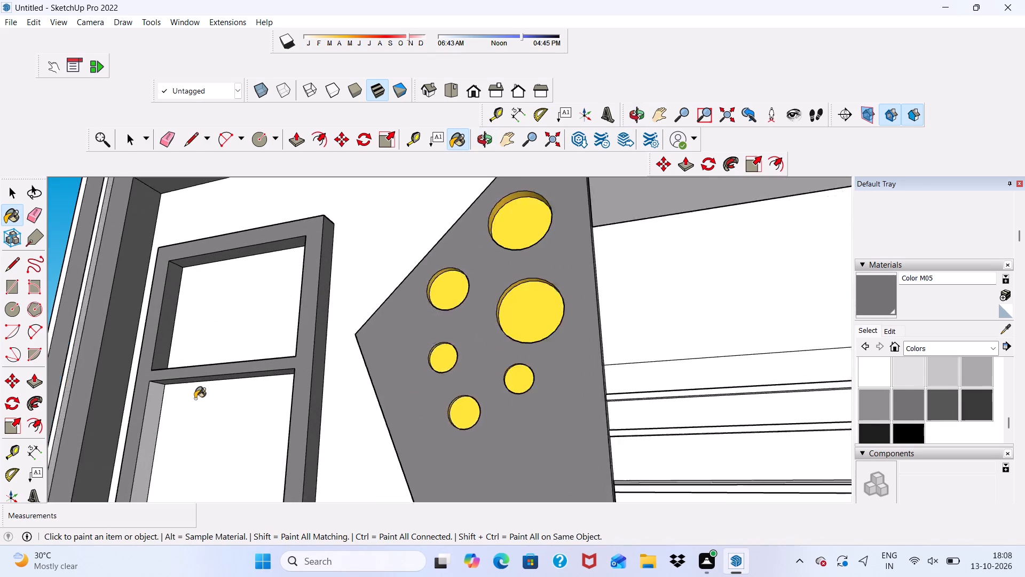
pyautogui.scroll(2, 195, 399)
pyautogui.click(143, 406)
# Paint the outer side of the tall window frame that faces the facade's vertical bands with Color M05.
pyautogui.scroll(-4, 160, 340)
pyautogui.moveTo(177, 348); pyautogui.dragTo(412, 383, button='middle')
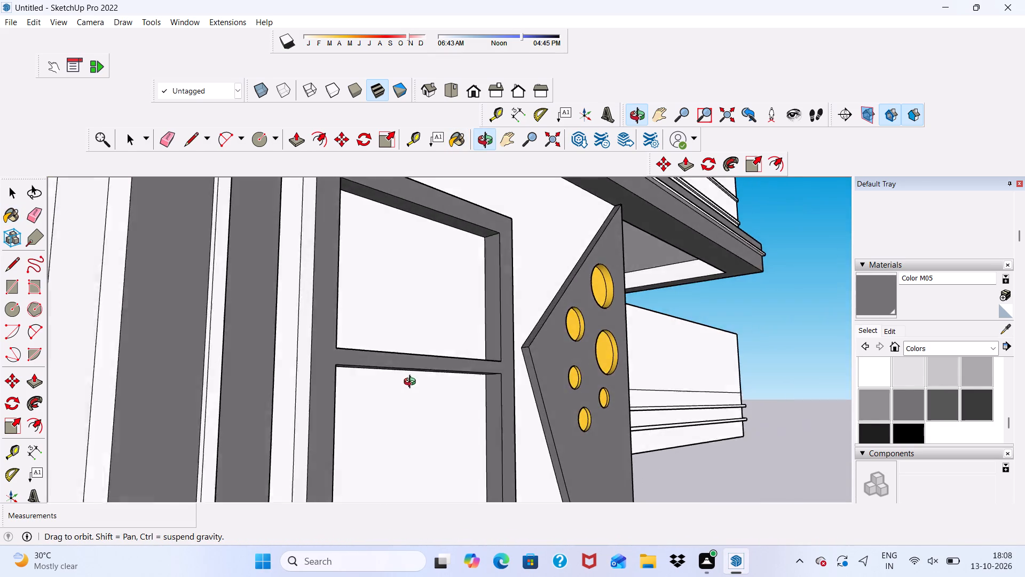
pyautogui.moveTo(412, 383); pyautogui.dragTo(415, 389, button='middle')
pyautogui.scroll(4, 333, 355)
pyautogui.click(318, 348)
# Paint both inner sides of the window frame's bottom opening and the underside of the lower crossbar with Color M05.
pyautogui.scroll(-11, 322, 290)
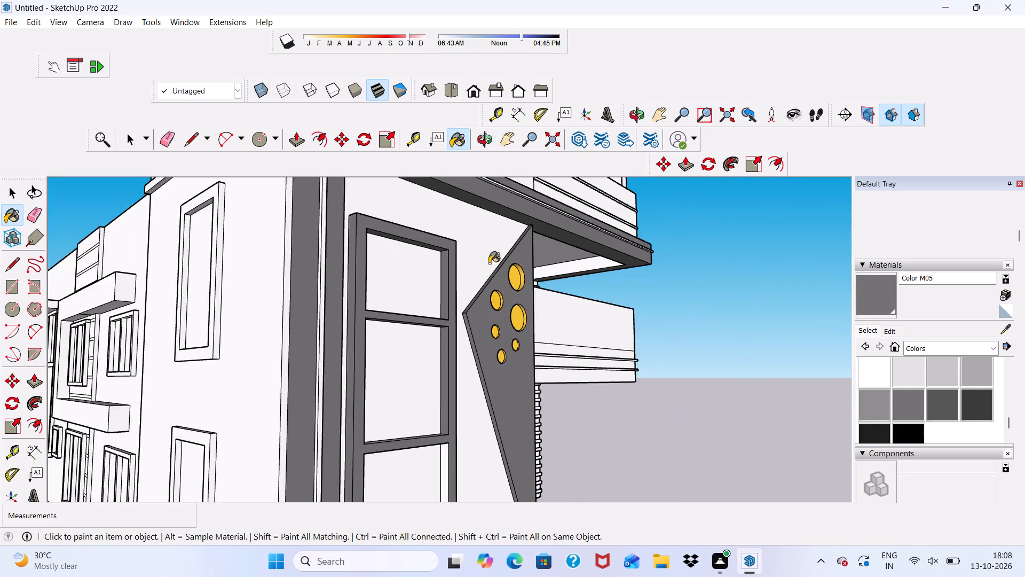
pyautogui.scroll(-6, 489, 263)
pyautogui.scroll(4, 432, 445)
pyautogui.moveTo(435, 475); pyautogui.dragTo(235, 439, button='middle')
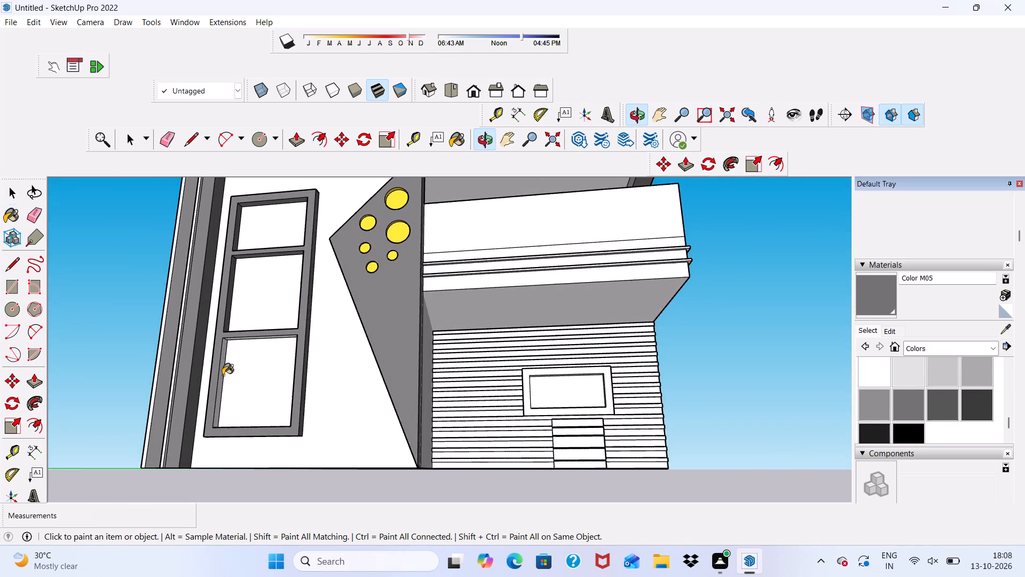
pyautogui.scroll(11, 222, 370)
pyautogui.click(222, 358)
pyautogui.scroll(5, 282, 279)
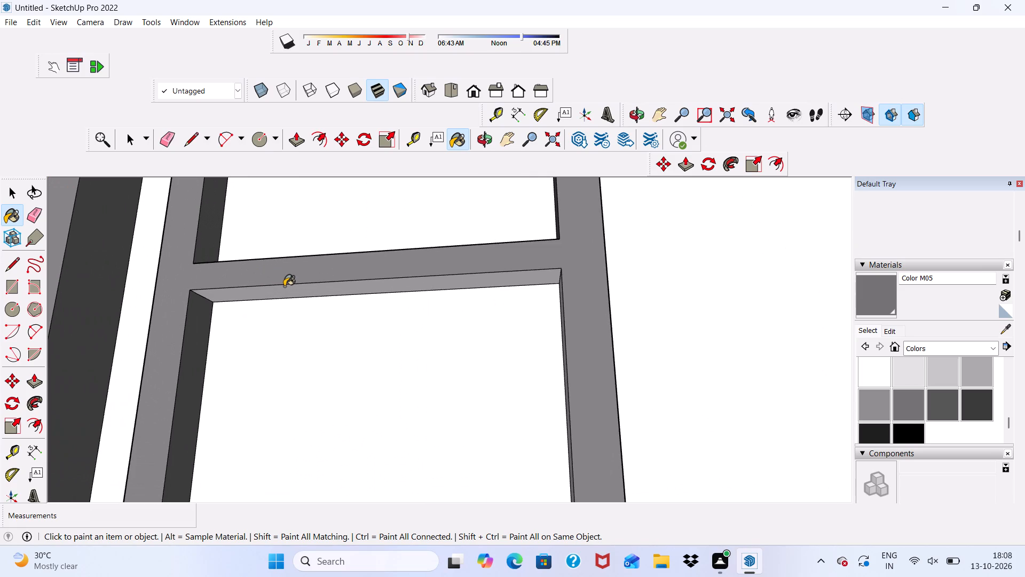
pyautogui.click(284, 286)
pyautogui.scroll(-1, 300, 322)
pyautogui.moveTo(307, 325); pyautogui.dragTo(507, 383, button='middle')
pyautogui.scroll(5, 626, 447)
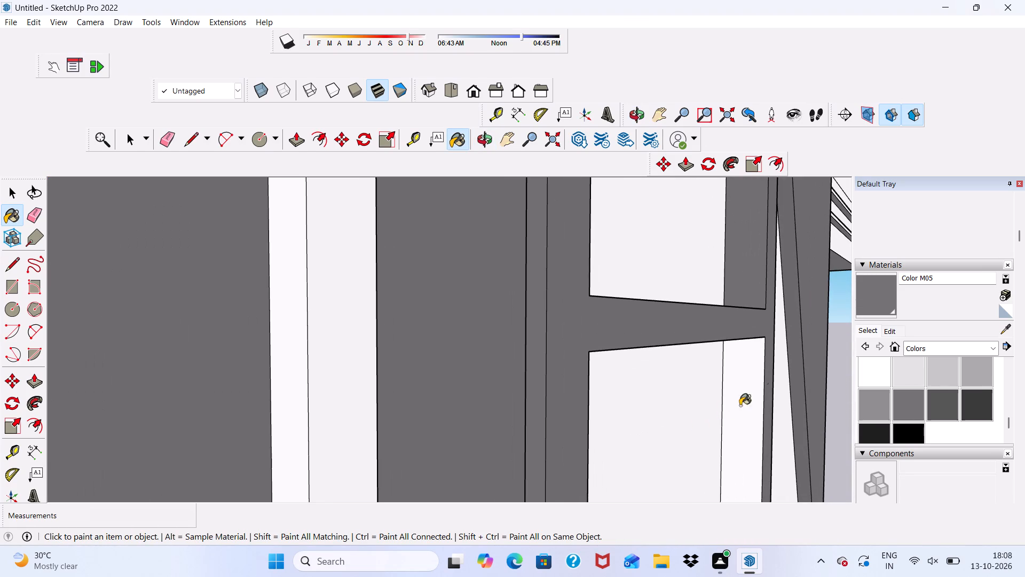
pyautogui.click(742, 399)
# Paint the top faces of the window frame's two crossbars with Color M05.
pyautogui.scroll(-14, 610, 290)
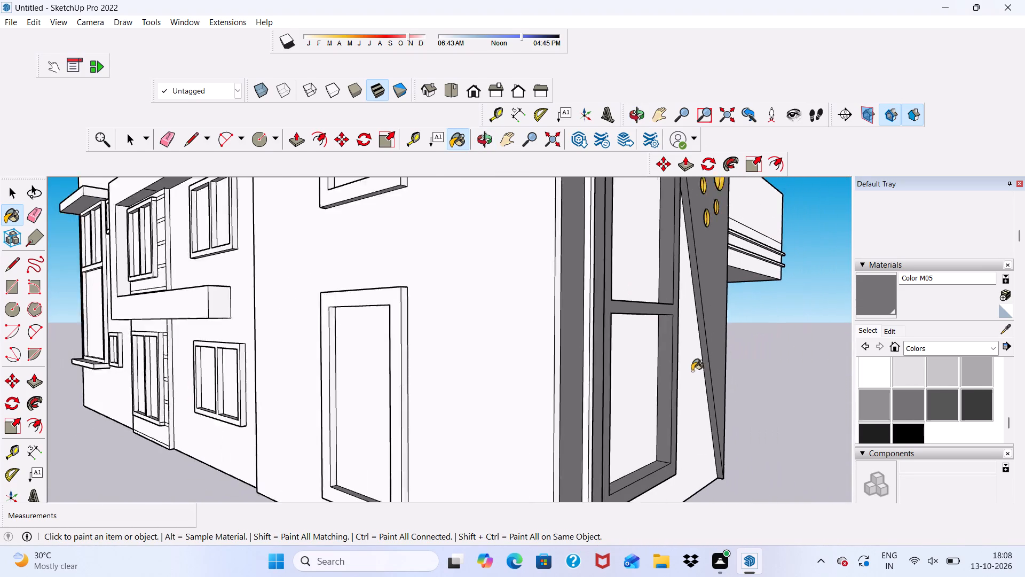
pyautogui.scroll(-2, 692, 371)
pyautogui.moveTo(702, 381); pyautogui.dragTo(559, 430, button='middle')
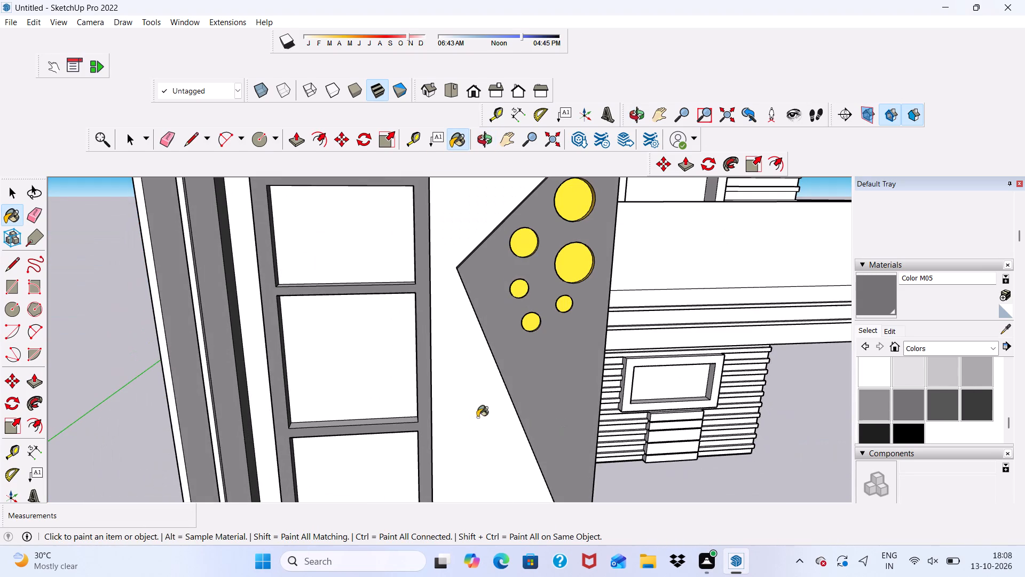
pyautogui.scroll(-5, 441, 39)
pyautogui.scroll(12, 358, 263)
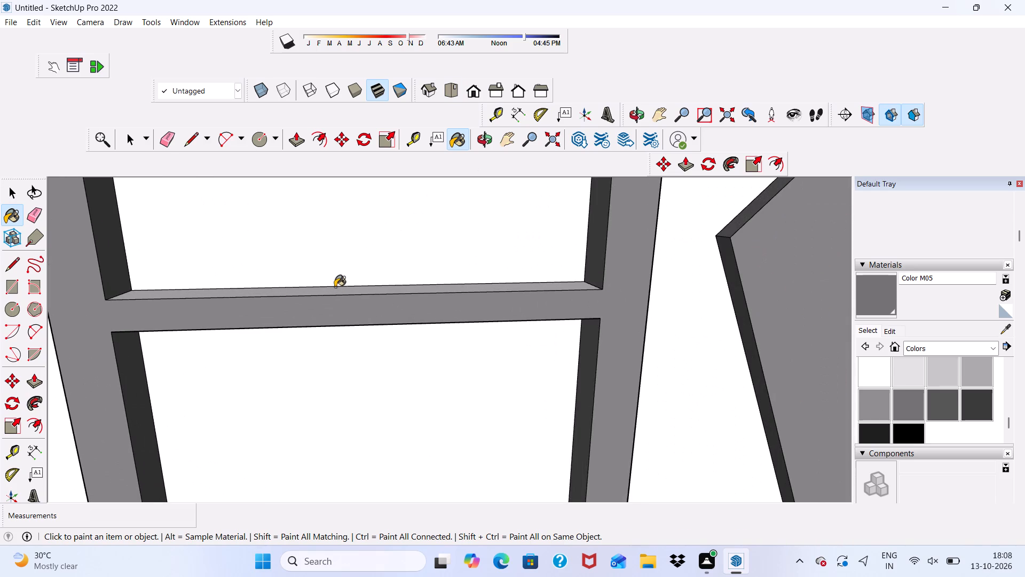
pyautogui.click(335, 287)
pyautogui.scroll(-5, 332, 237)
pyautogui.scroll(12, 348, 282)
pyautogui.click(359, 260)
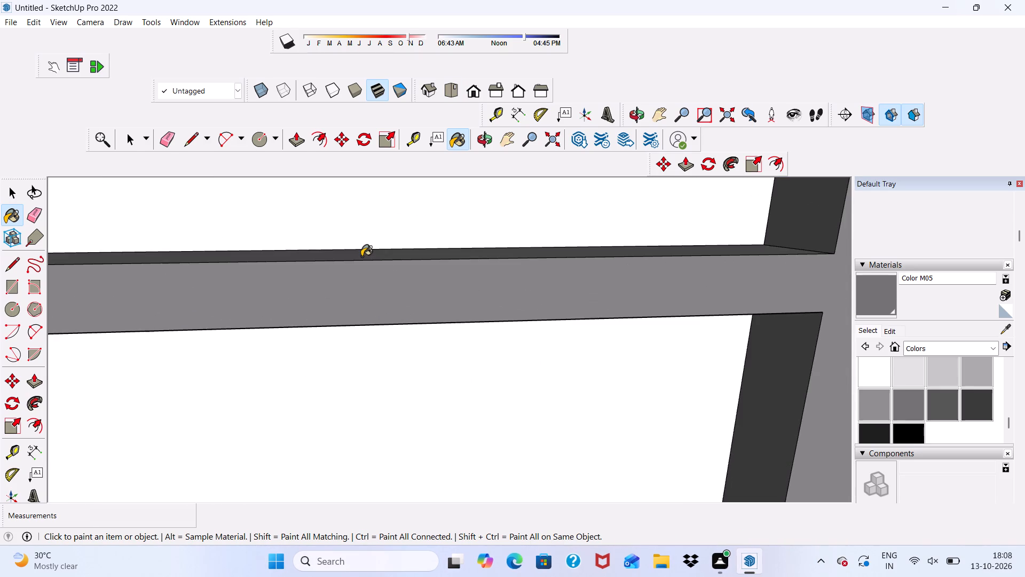
pyautogui.scroll(-20, 361, 256)
pyautogui.scroll(-2, 361, 256)
pyautogui.moveTo(443, 394); pyautogui.dragTo(426, 453, button='middle')
pyautogui.scroll(6, 424, 453)
pyautogui.click(410, 432)
# Paint the outer top face of the tall window frame with Color M05.
pyautogui.scroll(-7, 410, 432)
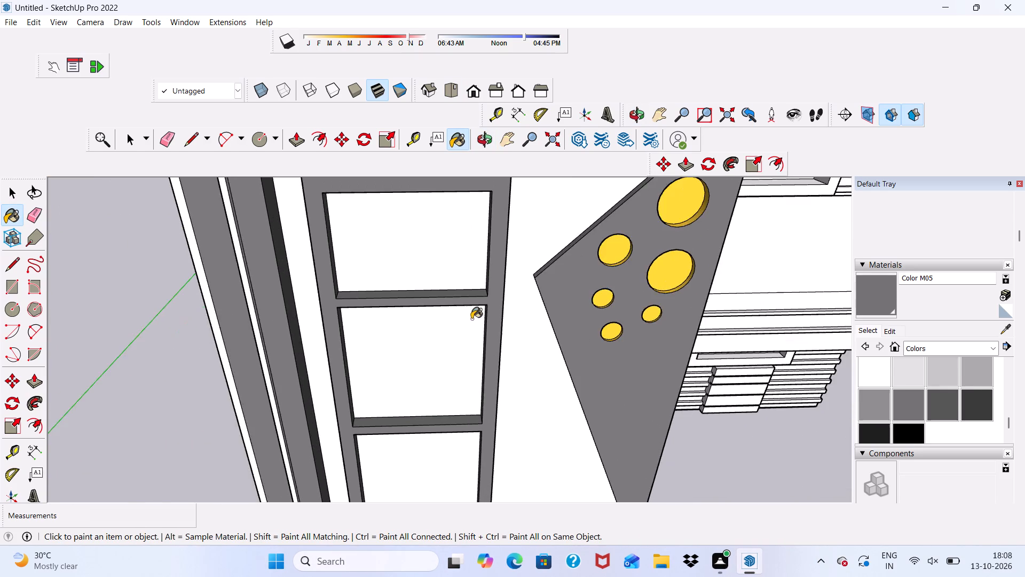
pyautogui.scroll(-5, 471, 319)
pyautogui.scroll(15, 436, 265)
pyautogui.click(421, 250)
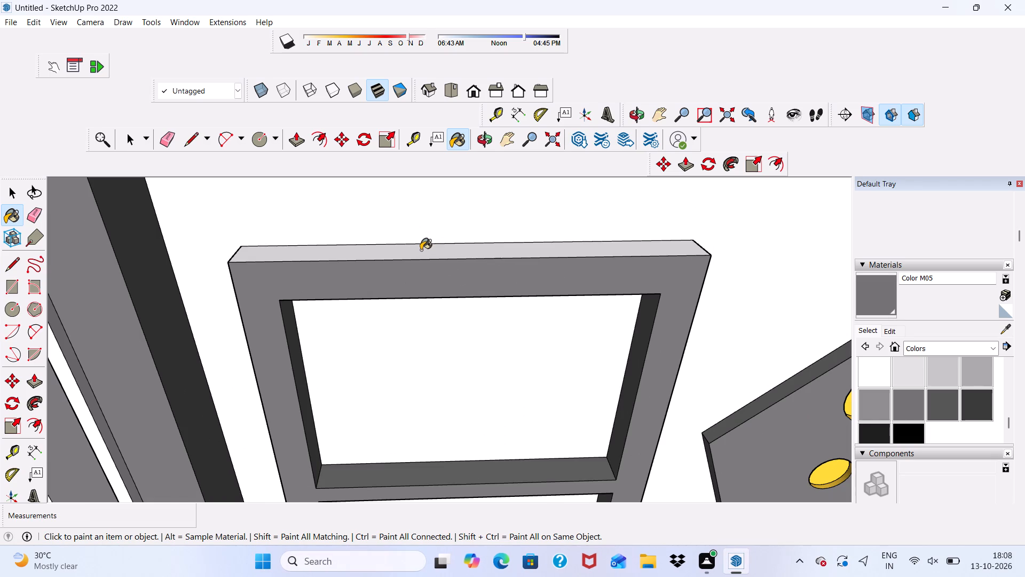
# Paint the sill face inside the window frame's bottom opening with Color M05.
pyautogui.scroll(-4, 413, 259)
pyautogui.moveTo(390, 287); pyautogui.dragTo(342, 207, button='middle')
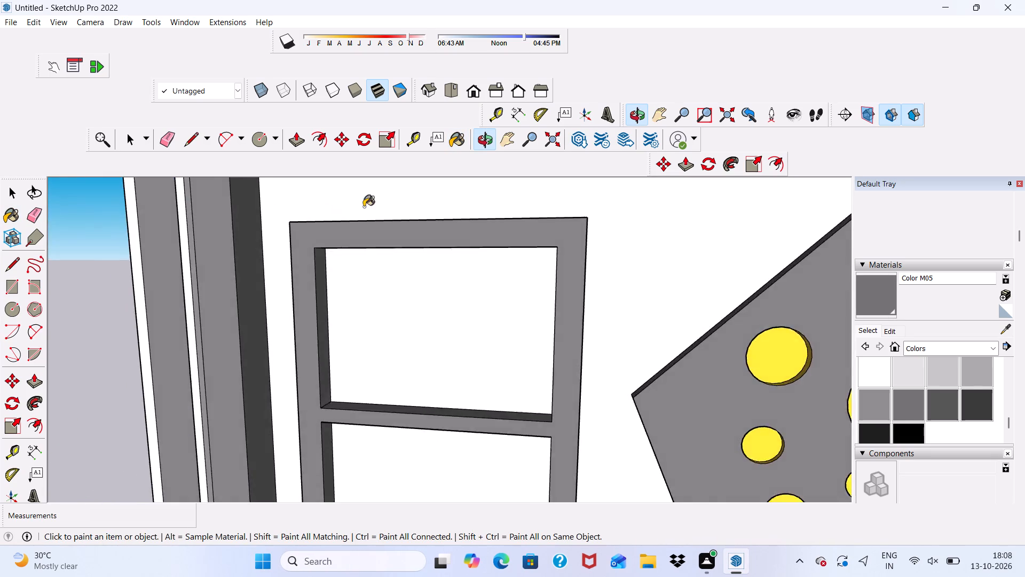
pyautogui.scroll(2, 373, 213)
pyautogui.scroll(-6, 375, 220)
pyautogui.scroll(-7, 509, 216)
pyautogui.moveTo(462, 298); pyautogui.dragTo(485, 170, button='middle')
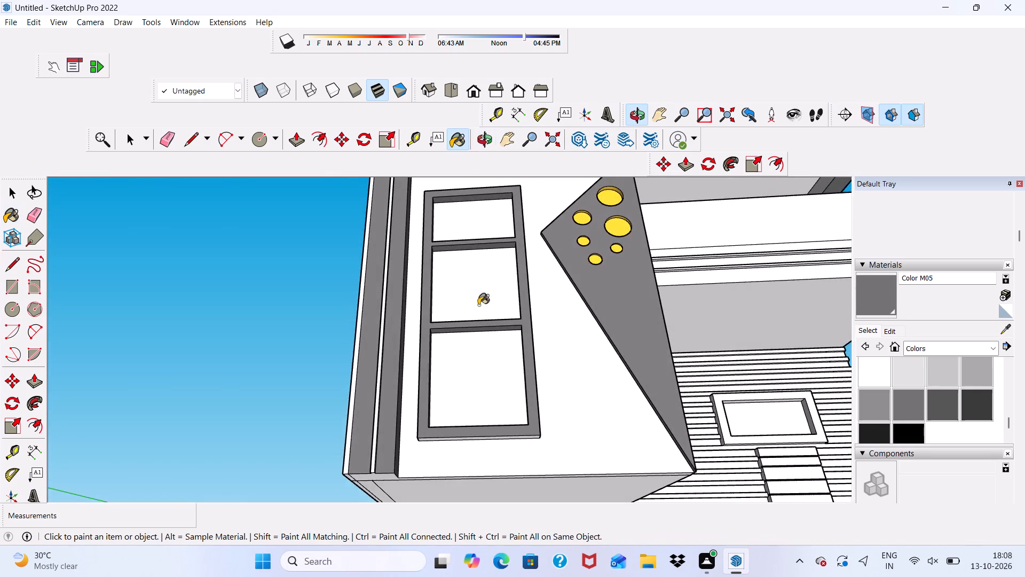
pyautogui.scroll(6, 472, 335)
pyautogui.moveTo(450, 342); pyautogui.dragTo(400, 472, button='middle')
pyautogui.scroll(2, 435, 386)
pyautogui.scroll(-10, 439, 309)
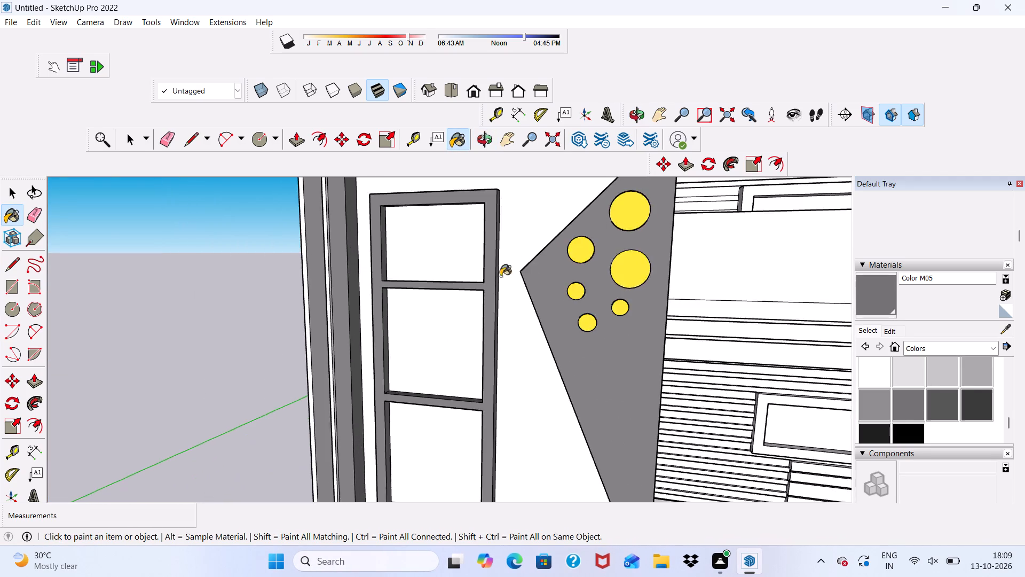
pyautogui.scroll(-3, 500, 276)
pyautogui.scroll(5, 498, 458)
pyautogui.scroll(-1, 450, 401)
pyautogui.scroll(11, 450, 410)
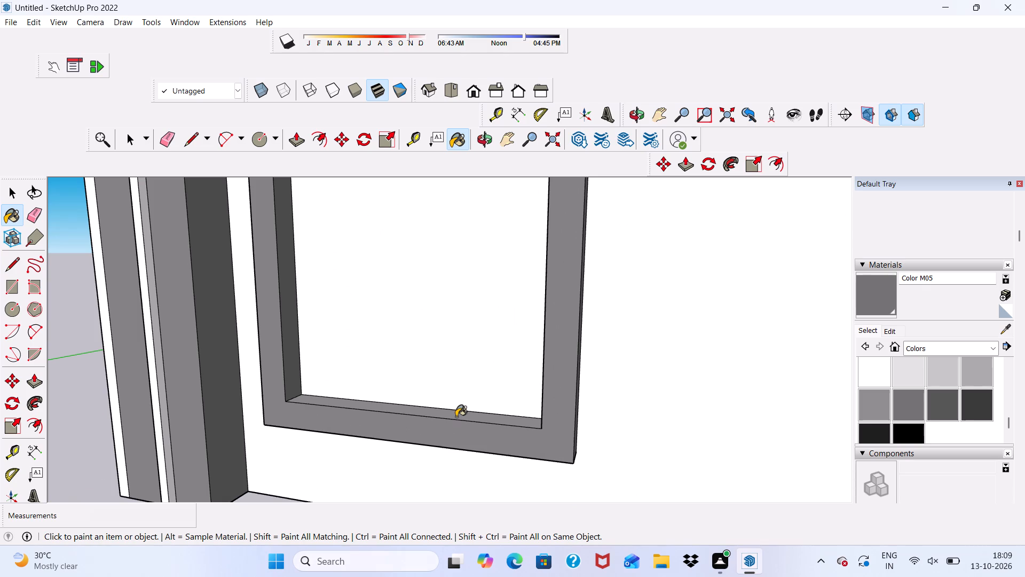
pyautogui.click(460, 413)
# Paint the underside of the tall window frame's bottom rail with Color M05.
pyautogui.scroll(-6, 460, 413)
pyautogui.moveTo(472, 418); pyautogui.dragTo(490, 271, button='middle')
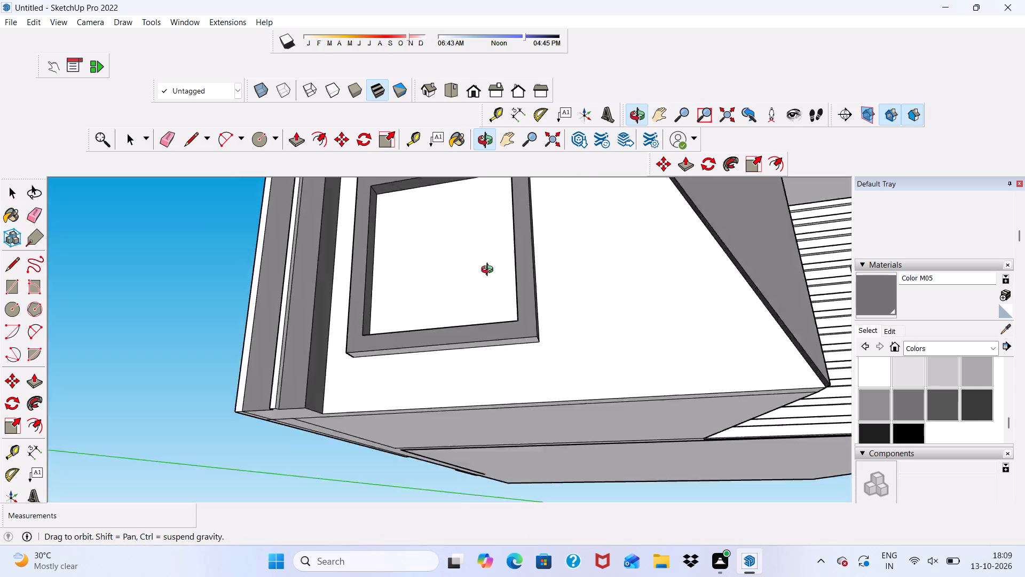
pyautogui.moveTo(490, 271); pyautogui.dragTo(514, 242, button='middle')
pyautogui.scroll(6, 514, 242)
pyautogui.click(453, 309)
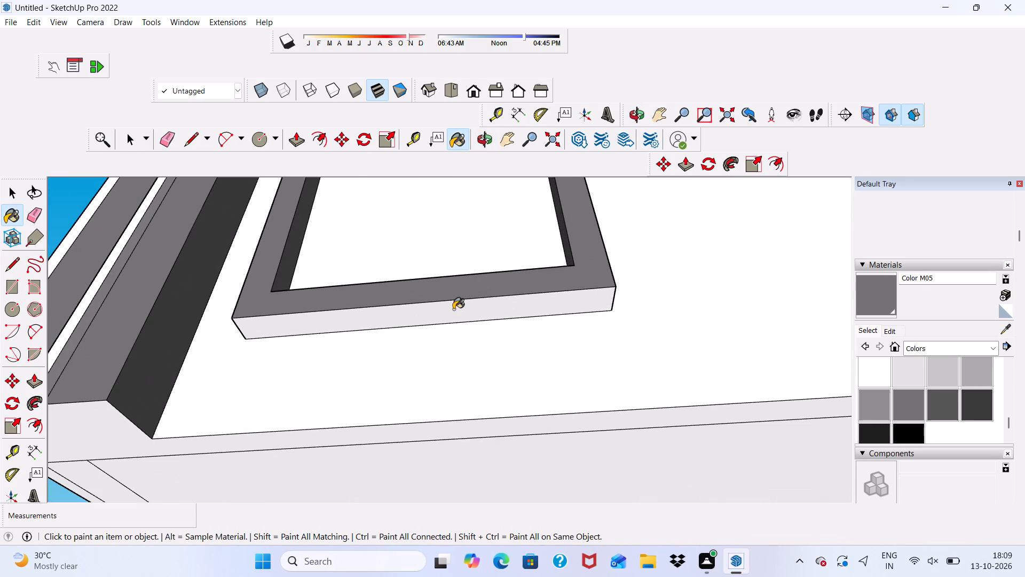
# Paint the bottom face of the facade's frame band and its narrow outer corner strip with Color M05.
pyautogui.scroll(-11, 471, 303)
pyautogui.scroll(6, 374, 340)
pyautogui.click(377, 358)
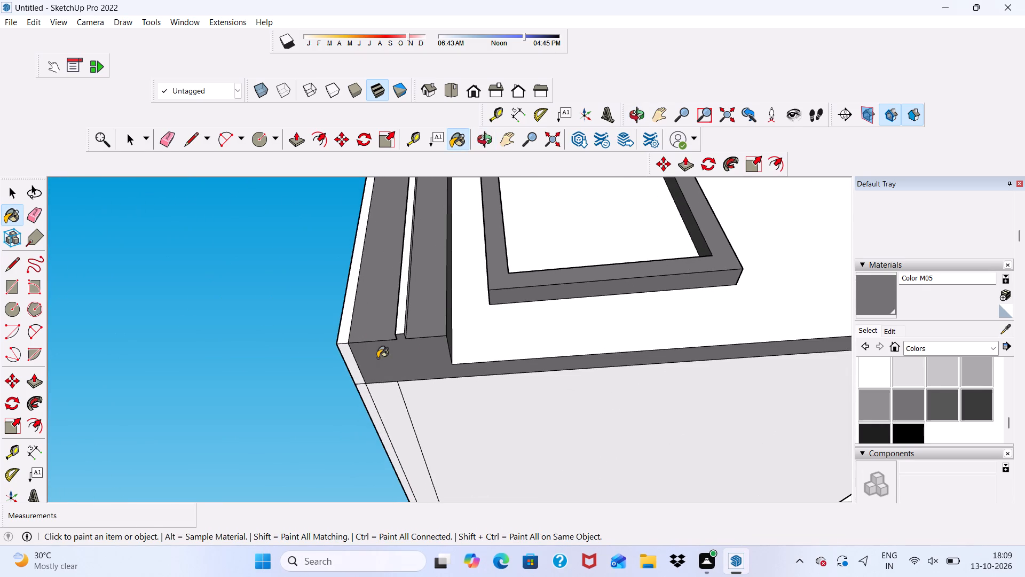
pyautogui.click(344, 353)
pyautogui.scroll(-5, 359, 365)
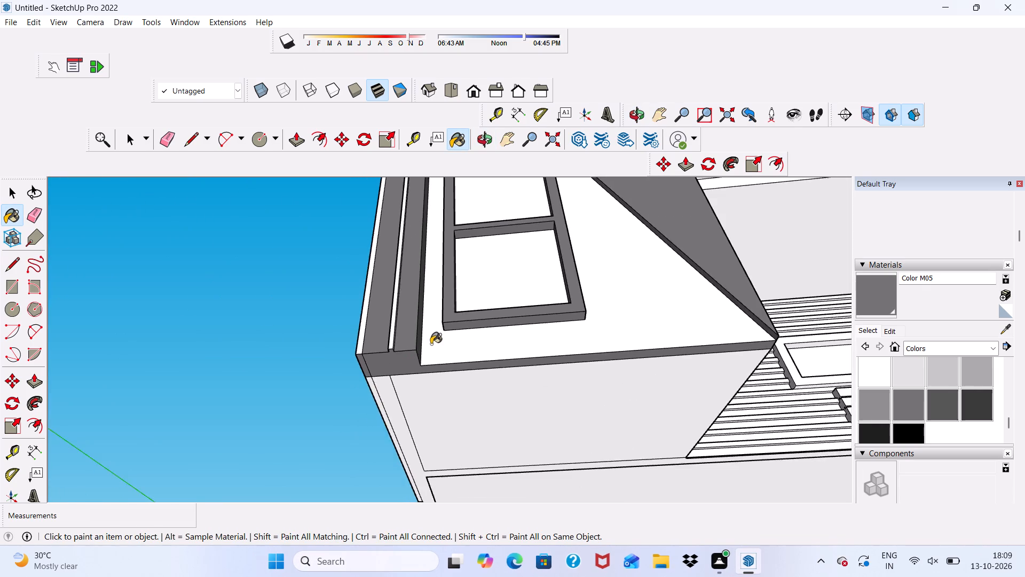
# Paint the remaining narrow vertical strip at the facade band's outer corner, beside the side wall, with Color M05.
pyautogui.scroll(-3, 431, 344)
pyautogui.moveTo(436, 353); pyautogui.dragTo(550, 464, button='middle')
pyautogui.scroll(6, 496, 467)
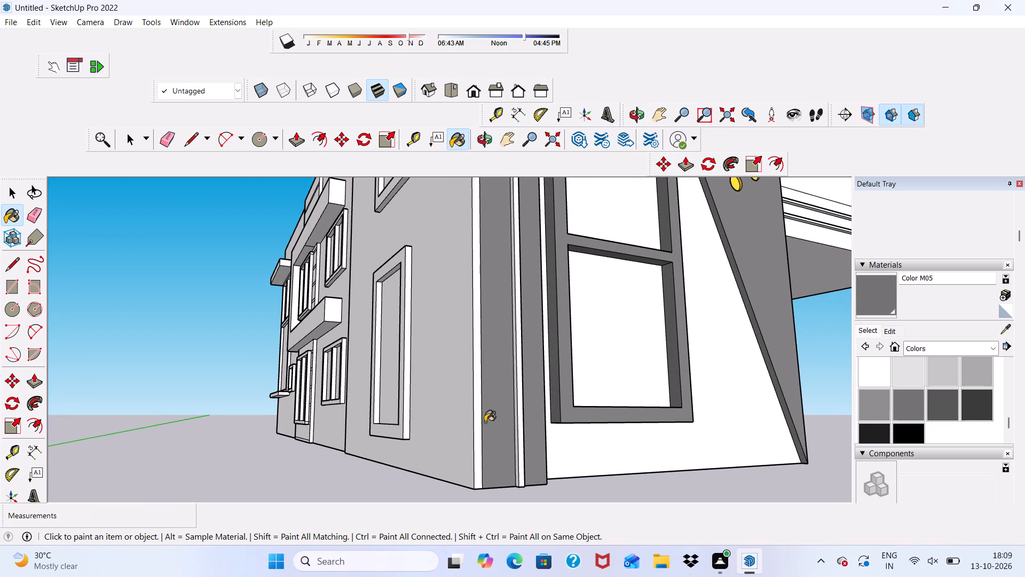
pyautogui.click(477, 415)
pyautogui.scroll(-12, 478, 425)
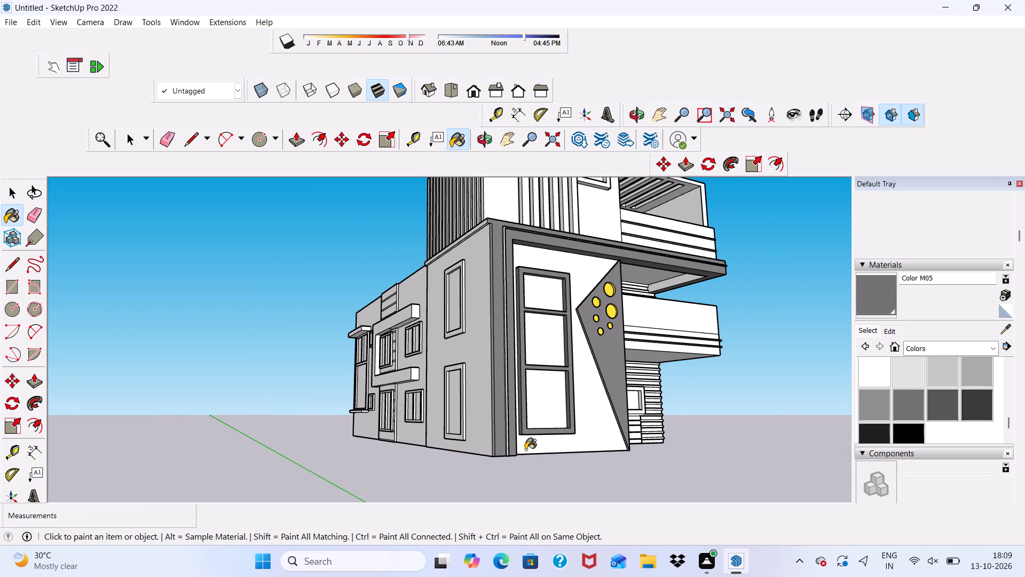
pyautogui.press('space')
pyautogui.scroll(-2, 477, 467)
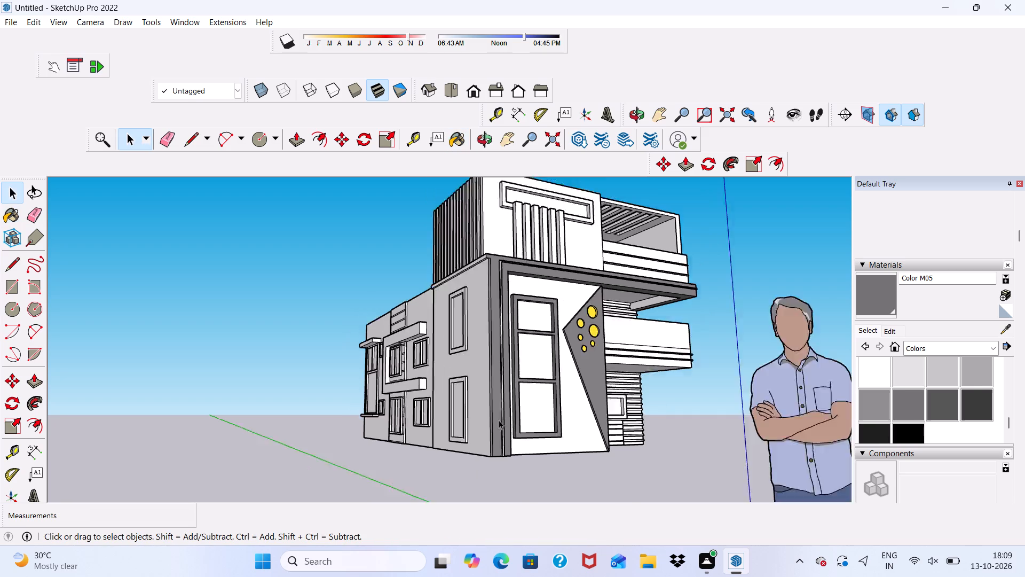
# Paint the front face of the top floor's horizontal rectangular frame with Color M07.
pyautogui.scroll(-3, 499, 420)
pyautogui.scroll(5, 660, 324)
pyautogui.scroll(-6, 643, 331)
pyautogui.moveTo(553, 376); pyautogui.dragTo(440, 409, button='middle')
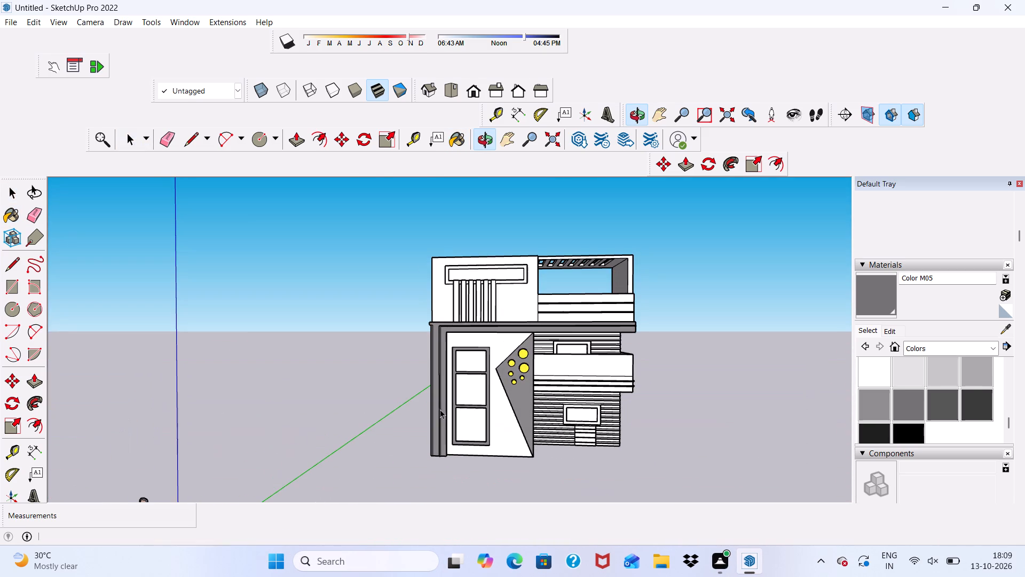
pyautogui.scroll(4, 903, 320)
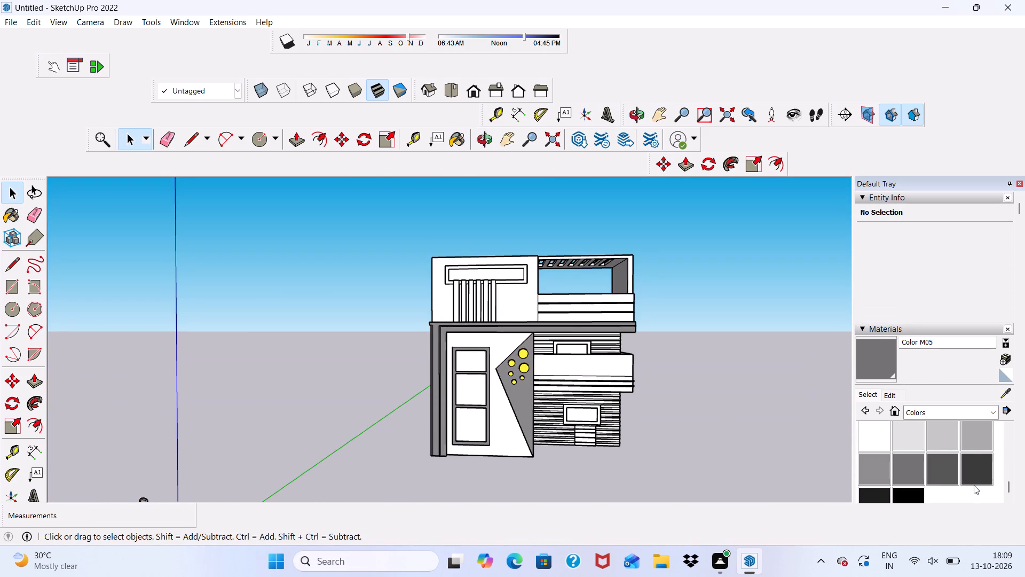
pyautogui.click(967, 467)
pyautogui.scroll(3, 469, 130)
pyautogui.scroll(9, 463, 181)
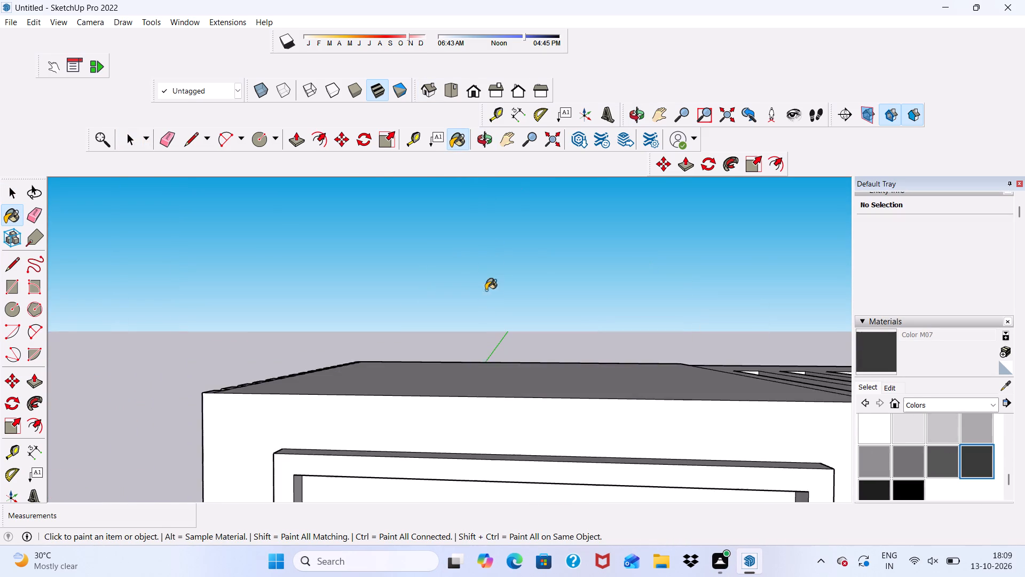
pyautogui.scroll(4, 486, 290)
pyautogui.click(417, 479)
# Paint the inner underside of the rectangular frame's top rail with Color M07.
pyautogui.scroll(-7, 423, 417)
pyautogui.scroll(2, 547, 476)
pyautogui.scroll(-3, 553, 410)
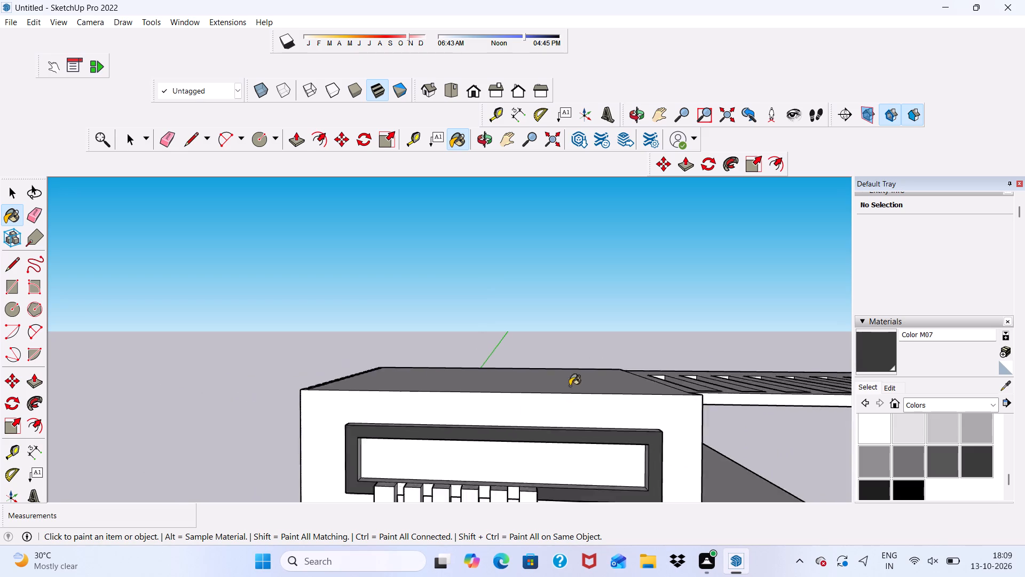
pyautogui.scroll(-8, 570, 386)
pyautogui.scroll(12, 583, 459)
pyautogui.scroll(1, 524, 365)
pyautogui.scroll(-1, 526, 370)
pyautogui.moveTo(526, 370); pyautogui.dragTo(508, 279, button='middle')
pyautogui.scroll(6, 508, 279)
pyautogui.click(543, 252)
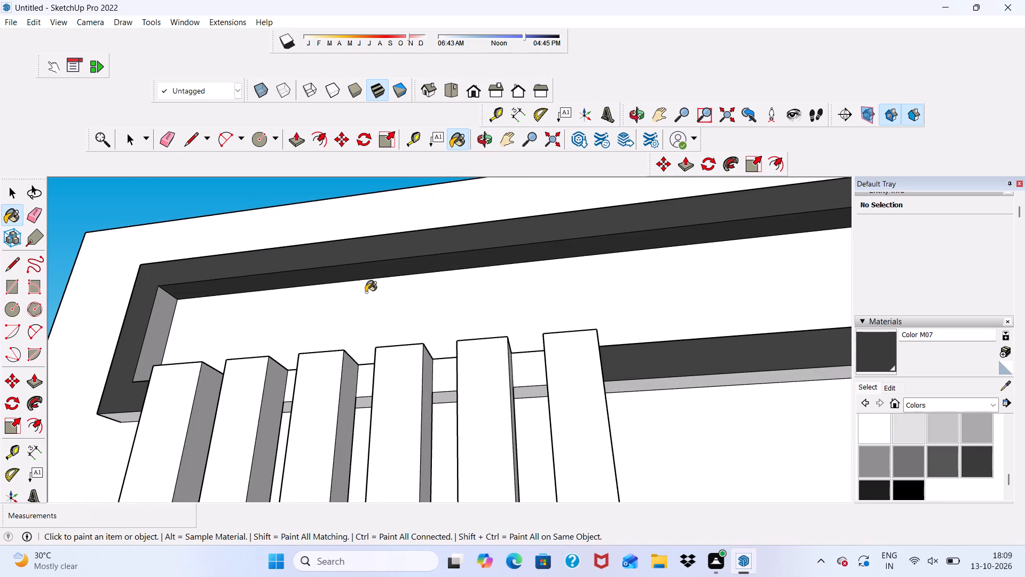
# Paint the two short inner side faces of the rectangular frame's opening with Color M07.
pyautogui.scroll(4, 178, 303)
pyautogui.click(148, 318)
pyautogui.scroll(-12, 167, 347)
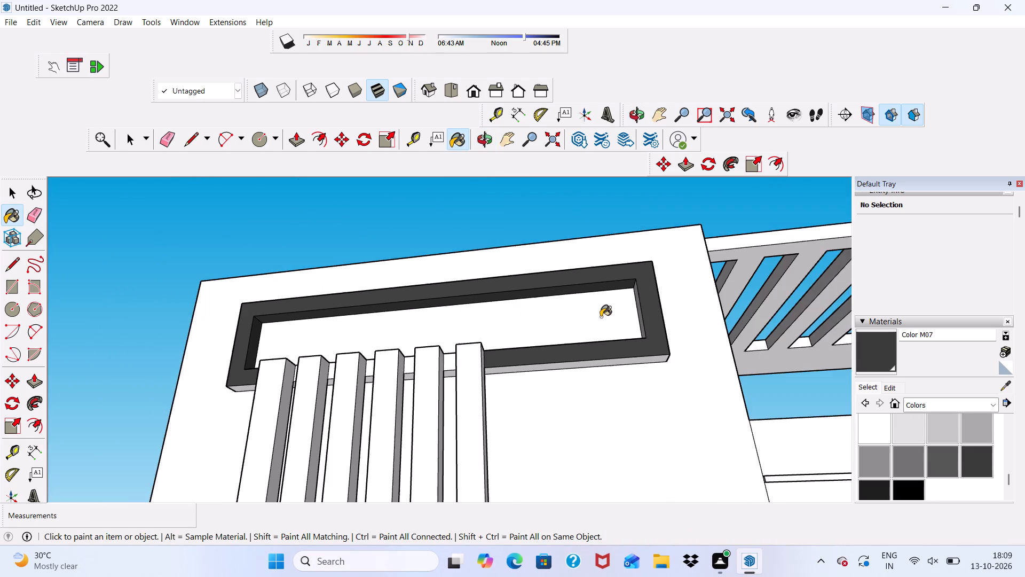
pyautogui.scroll(6, 601, 317)
pyautogui.scroll(-2, 612, 318)
pyautogui.moveTo(613, 319); pyautogui.dragTo(688, 350, button='middle')
pyautogui.scroll(4, 640, 353)
pyautogui.click(653, 350)
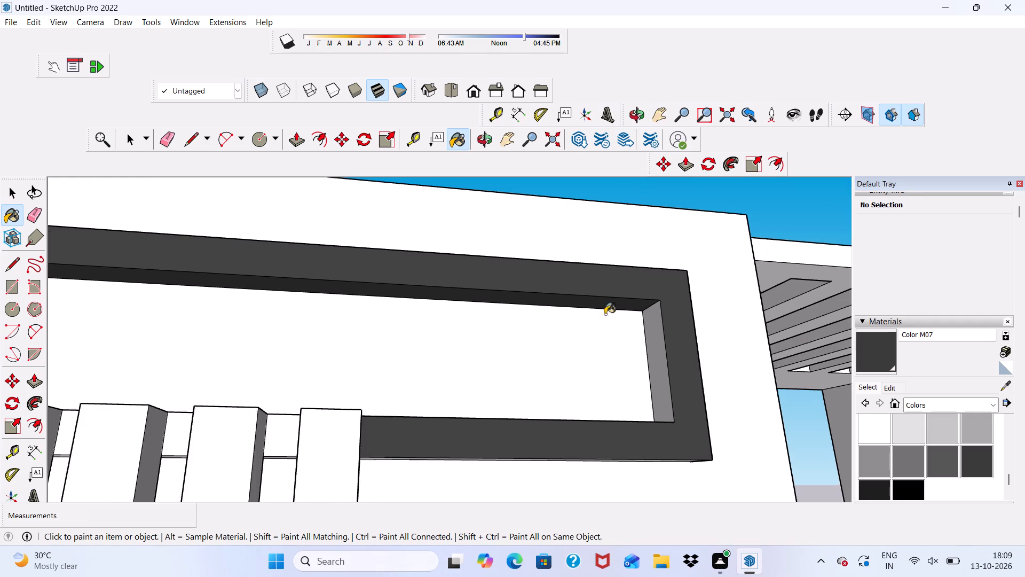
# Paint the outer bottom face of the top floor's rectangular frame with Color M07.
pyautogui.scroll(-6, 596, 310)
pyautogui.moveTo(600, 369); pyautogui.dragTo(575, 282, button='middle')
pyautogui.scroll(3, 574, 282)
pyautogui.click(512, 325)
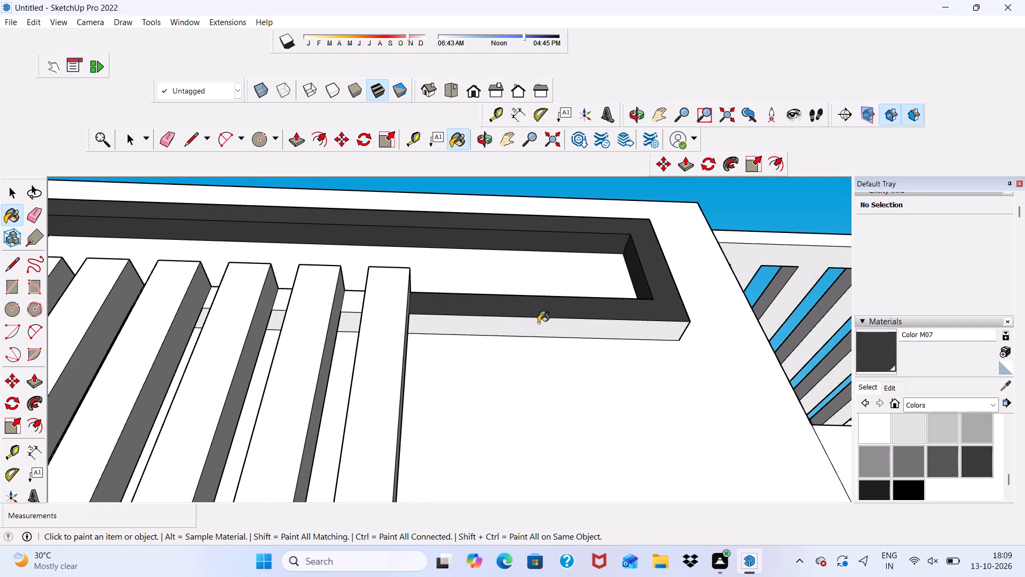
# Paint the bottom rail's front segments visible between the vertical slats, plus one slat's side face, with Color M07.
pyautogui.scroll(-7, 594, 326)
pyautogui.scroll(10, 433, 330)
pyautogui.click(517, 313)
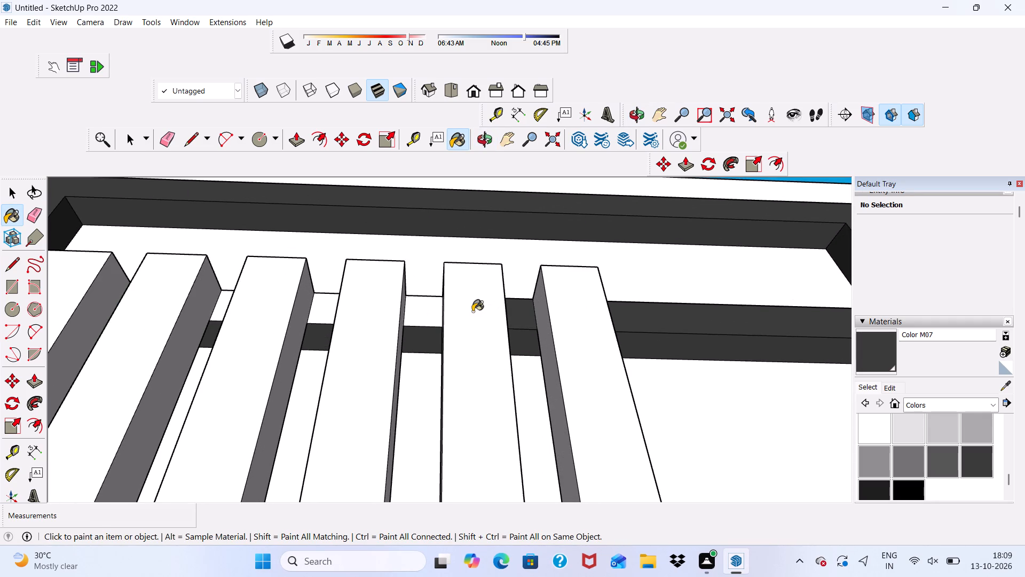
pyautogui.click(415, 309)
pyautogui.click(320, 308)
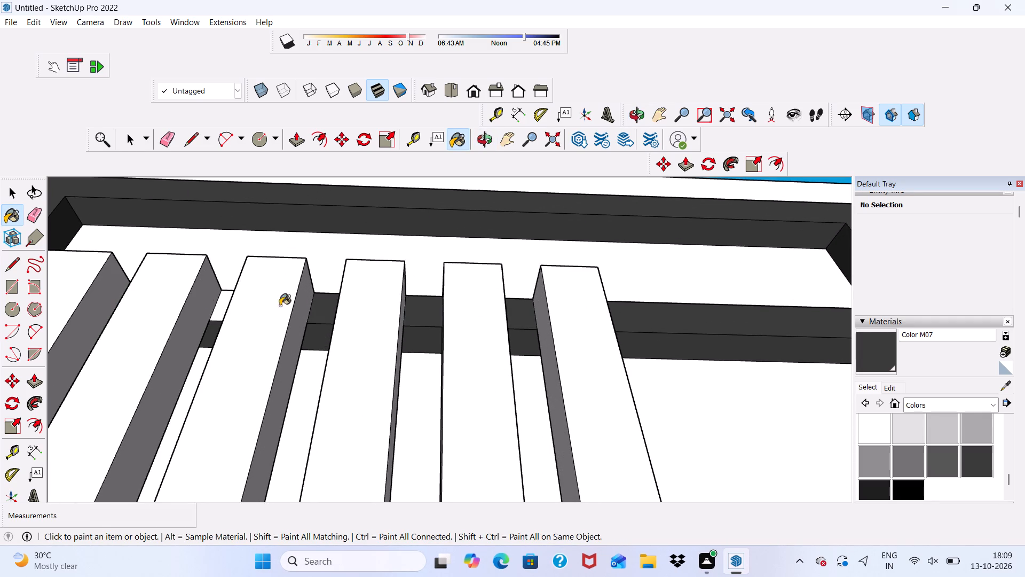
pyautogui.click(214, 298)
pyautogui.click(223, 303)
pyautogui.scroll(-11, 224, 305)
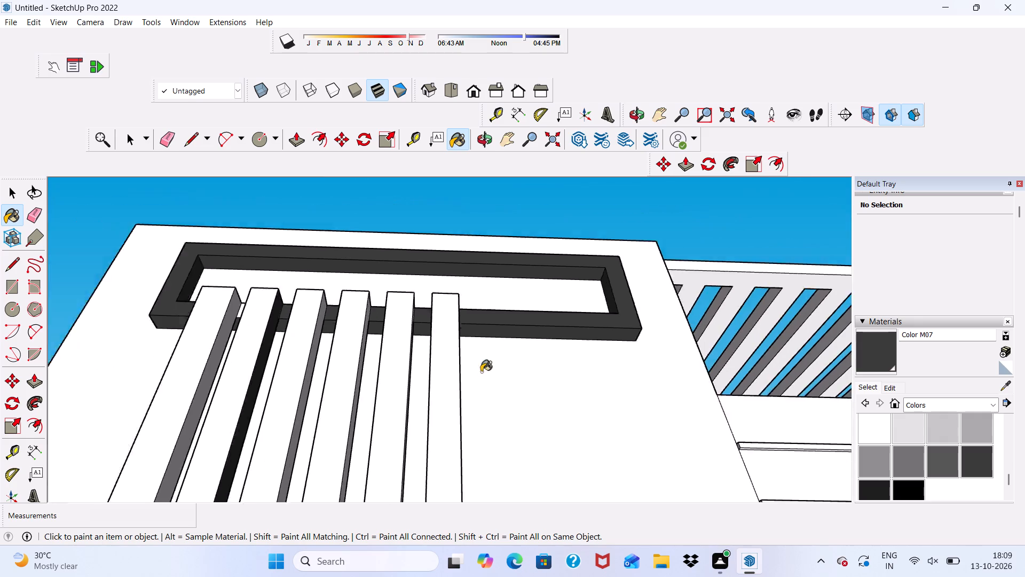
pyautogui.scroll(-2, 481, 372)
pyautogui.moveTo(522, 379); pyautogui.dragTo(511, 479, button='middle')
pyautogui.scroll(11, 269, 381)
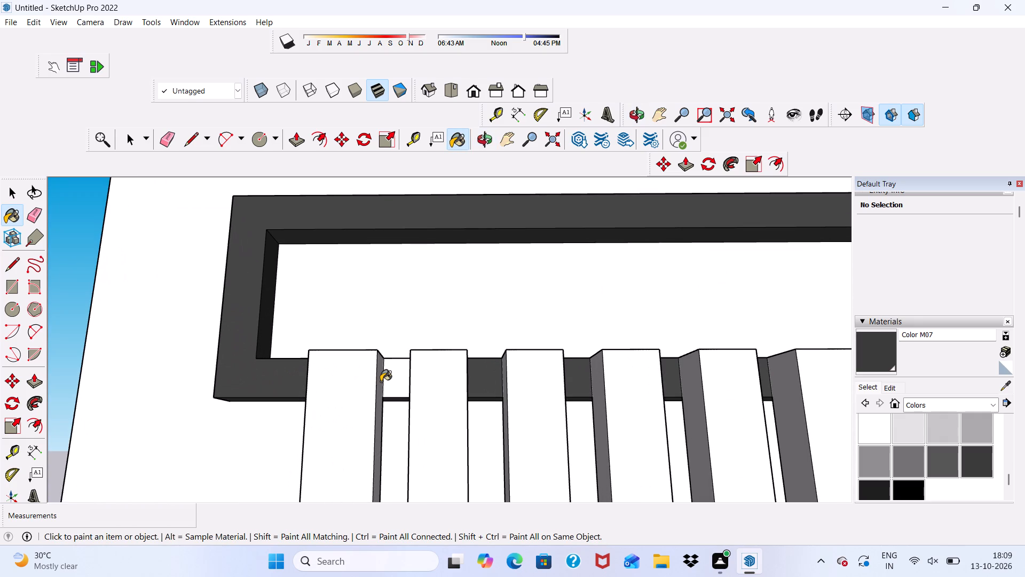
pyautogui.click(390, 380)
# Paint the front faces of all six vertical slats below the rectangular frame with Color M07.
pyautogui.scroll(-20, 388, 374)
pyautogui.scroll(-1, 388, 374)
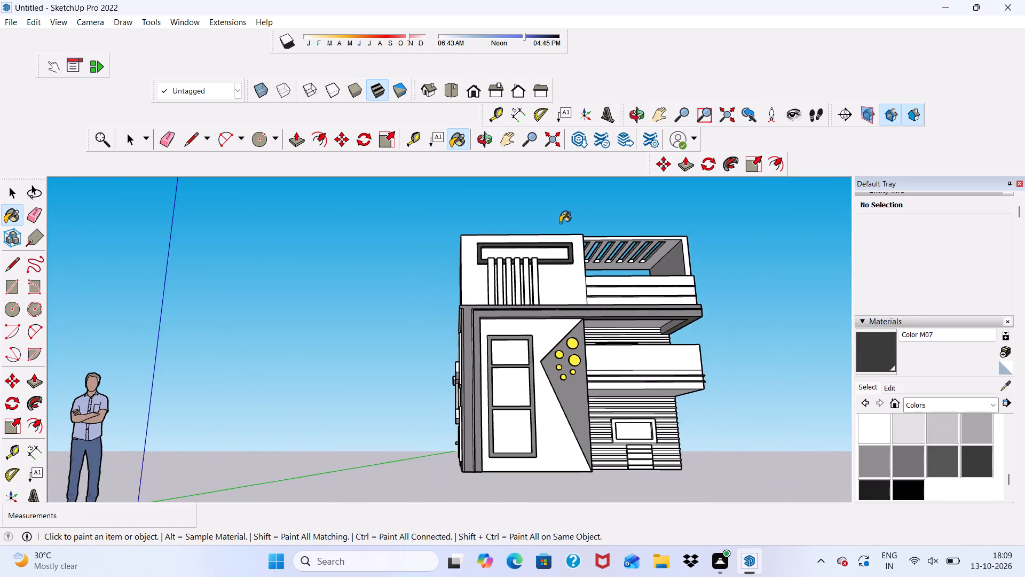
pyautogui.moveTo(558, 227); pyautogui.dragTo(541, 275, button='middle')
pyautogui.scroll(13, 496, 306)
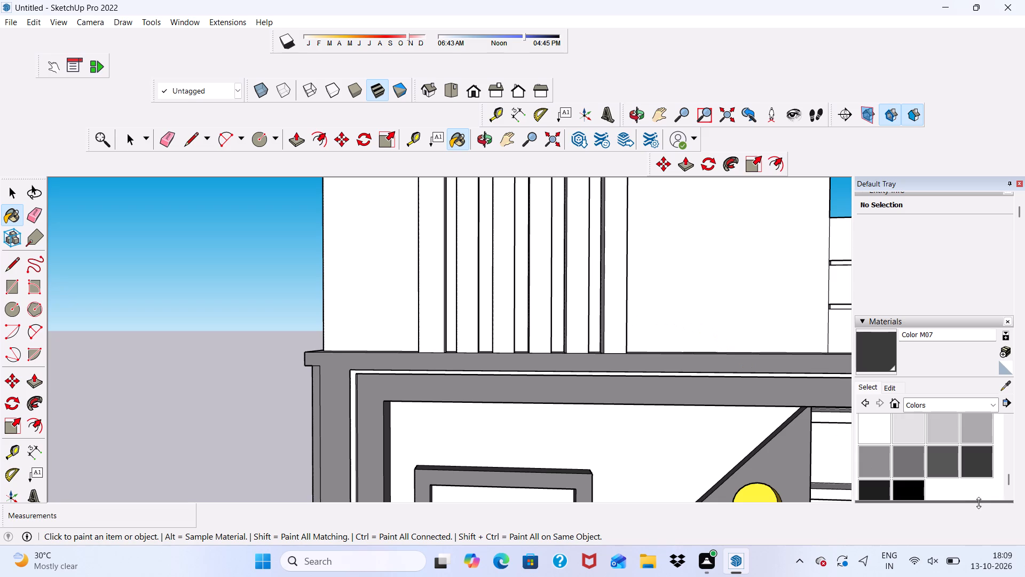
pyautogui.click(968, 465)
pyautogui.scroll(2, 747, 369)
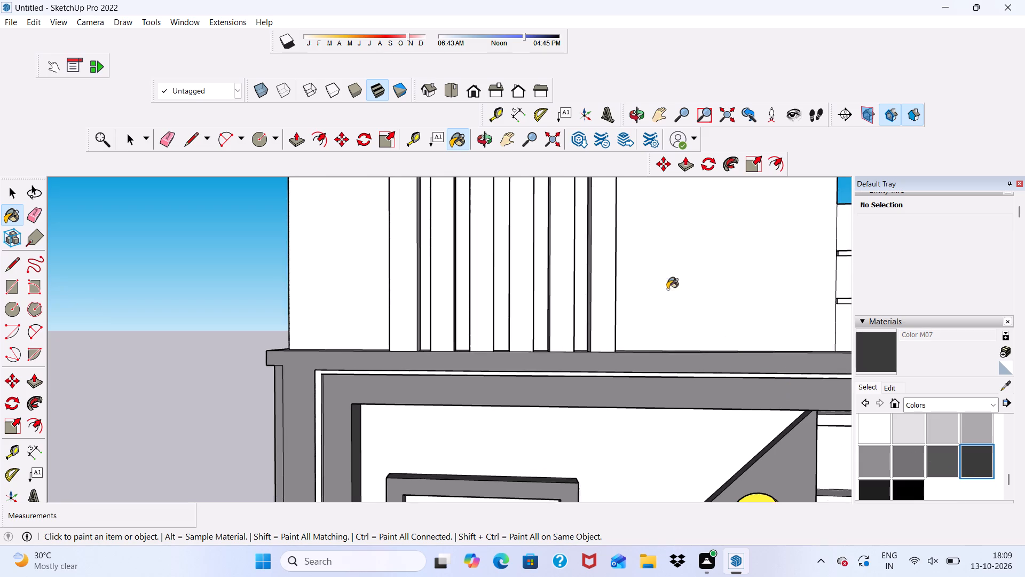
pyautogui.click(602, 279)
pyautogui.scroll(-11, 558, 316)
pyautogui.scroll(7, 531, 245)
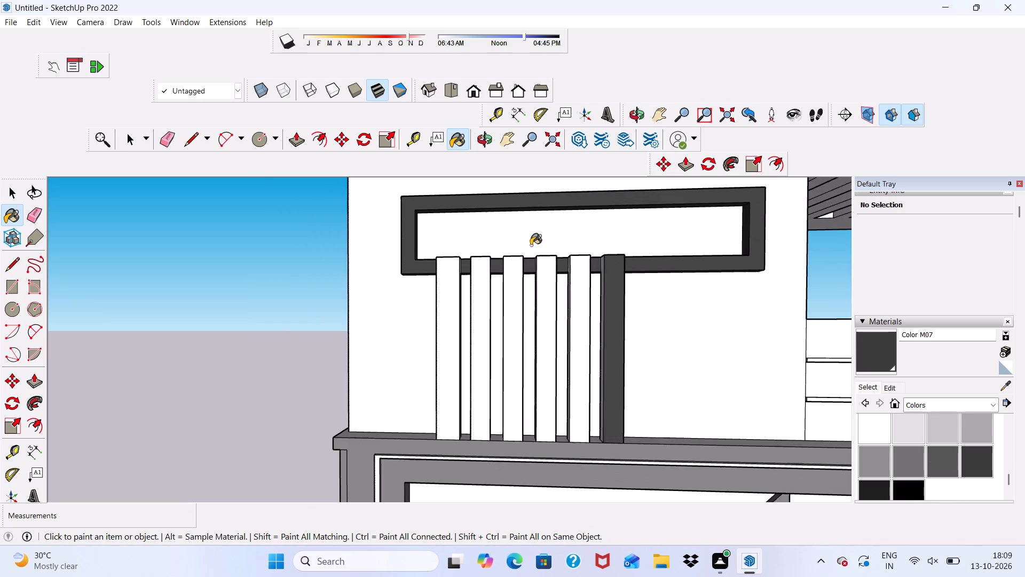
pyautogui.scroll(5, 575, 327)
pyautogui.click(575, 328)
pyautogui.click(527, 322)
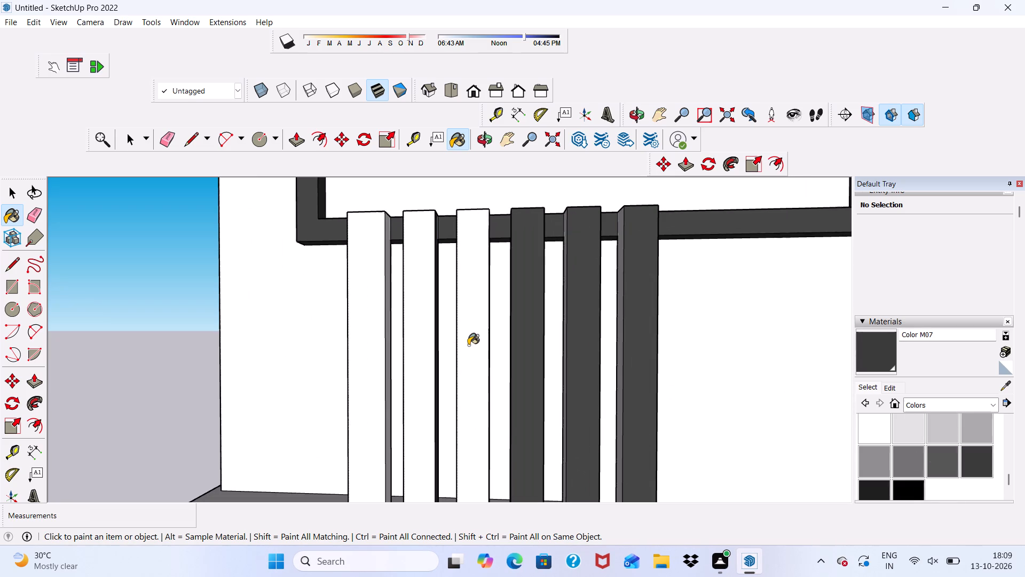
pyautogui.click(469, 345)
pyautogui.moveTo(420, 353); pyautogui.dragTo(415, 363)
pyautogui.click(376, 362)
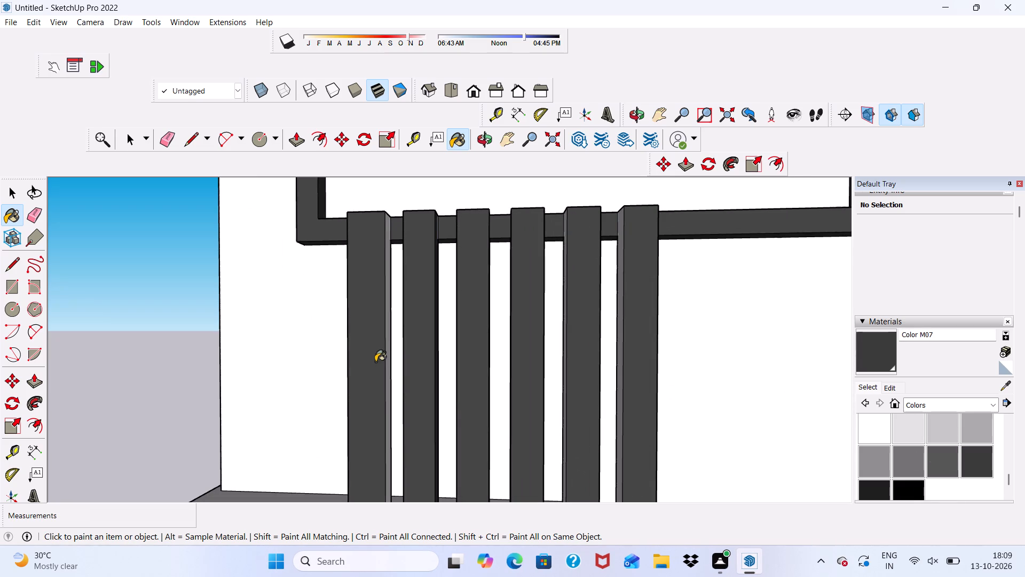
# Paint the balcony-facing side faces of the two slats nearest the balcony with Color M07.
pyautogui.scroll(-6, 374, 377)
pyautogui.moveTo(487, 406); pyautogui.dragTo(295, 458, button='middle')
pyautogui.scroll(5, 421, 419)
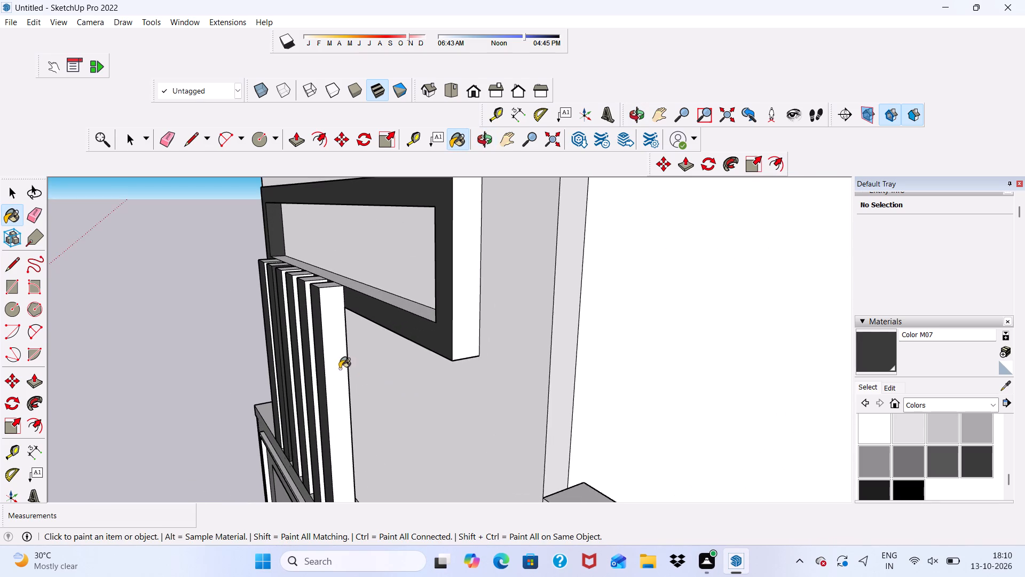
pyautogui.click(336, 365)
pyautogui.scroll(6, 309, 306)
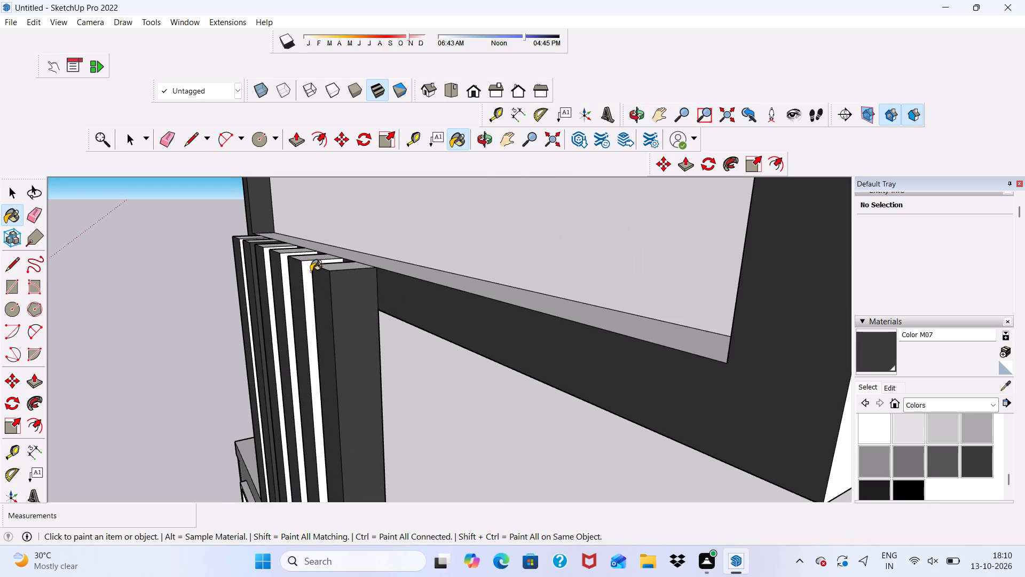
pyautogui.click(310, 263)
# Paint the top faces of the six slats and the inner ledge of the frame's bottom rail with Color M07.
pyautogui.scroll(9, 312, 263)
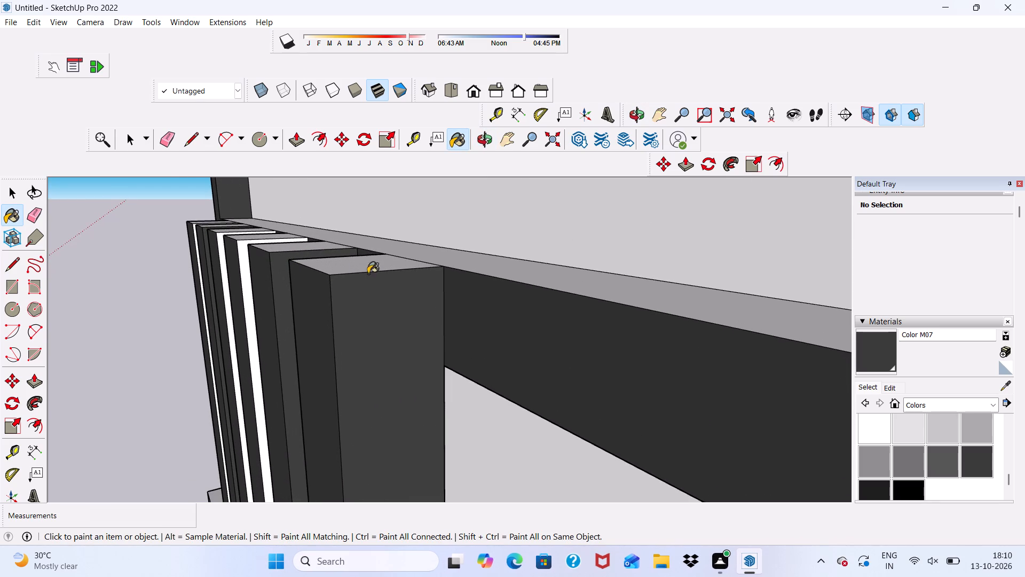
pyautogui.click(362, 255)
pyautogui.click(411, 247)
pyautogui.scroll(4, 286, 248)
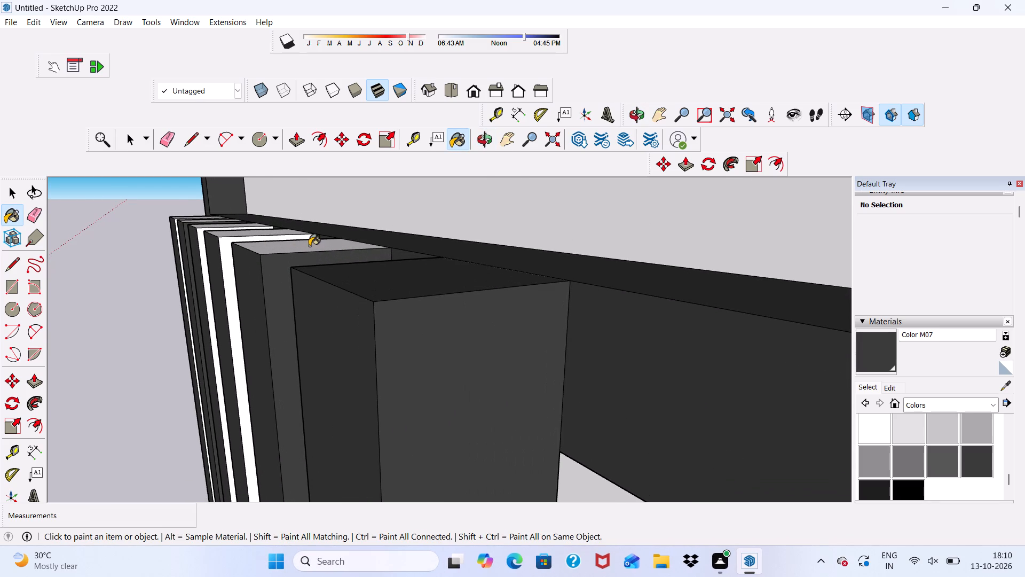
pyautogui.click(311, 246)
pyautogui.click(267, 228)
pyautogui.scroll(-1, 271, 240)
pyautogui.moveTo(272, 244); pyautogui.dragTo(314, 358, button='middle')
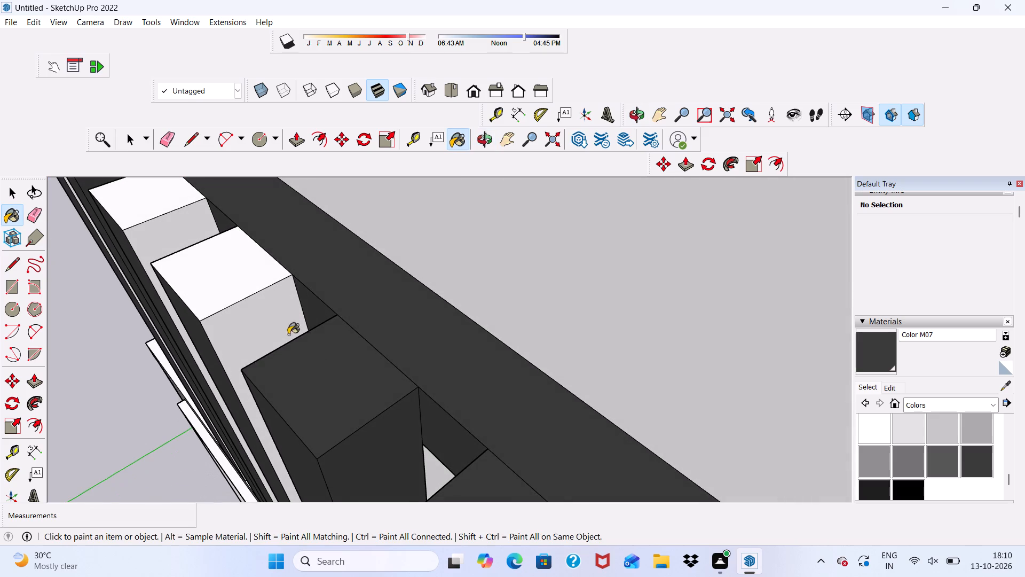
pyautogui.click(244, 274)
pyautogui.scroll(-11, 272, 344)
pyautogui.scroll(6, 310, 351)
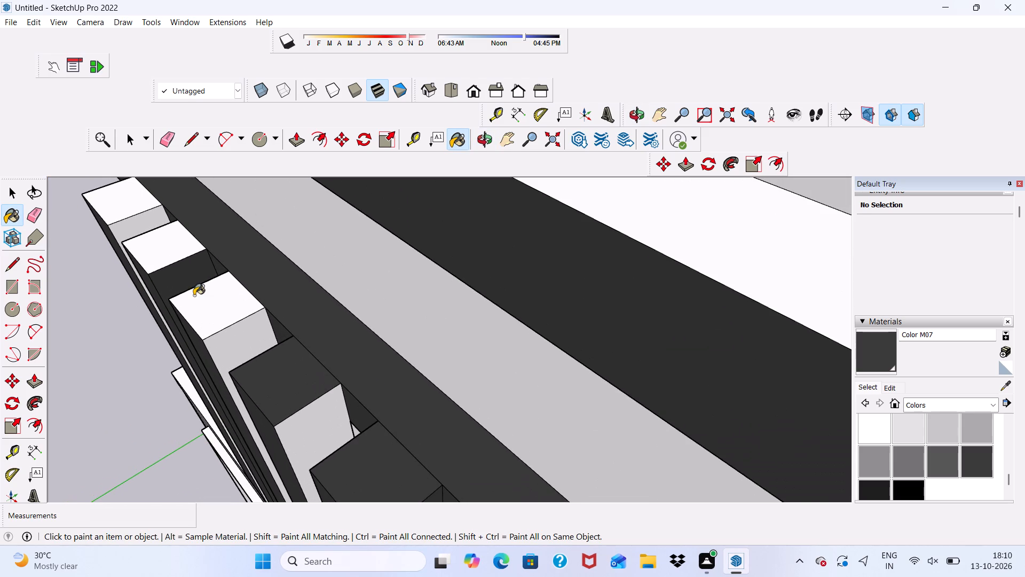
pyautogui.click(194, 295)
pyautogui.click(159, 254)
pyautogui.click(128, 205)
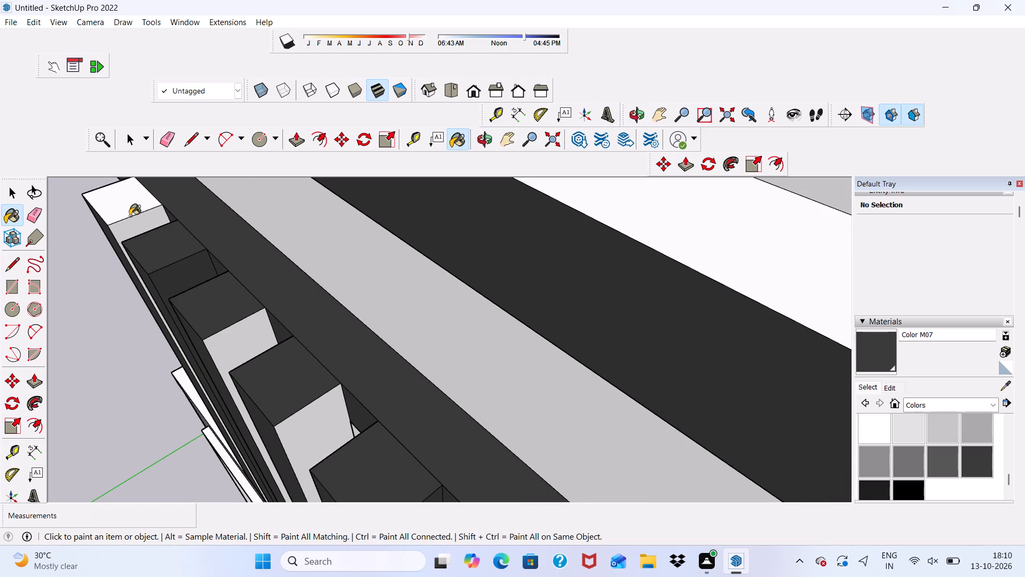
# Paint the remaining unpainted balcony-facing side faces of the slats with Color M07.
pyautogui.click(133, 224)
pyautogui.click(216, 332)
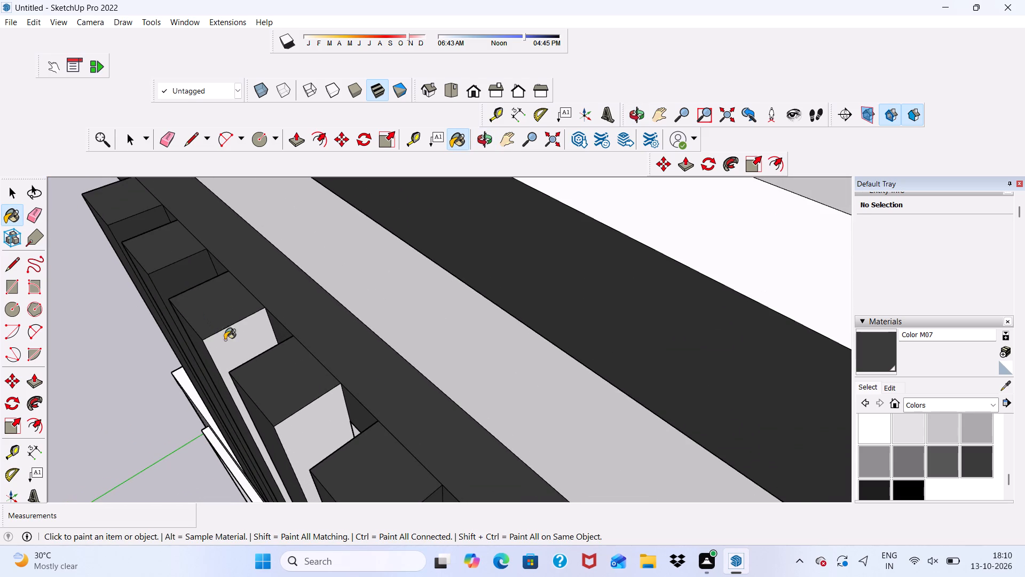
pyautogui.click(309, 417)
pyautogui.click(243, 342)
# Paint the opposite side faces of all six vertical slats, facing away from the balcony, with Color M07.
pyautogui.scroll(-2, 191, 305)
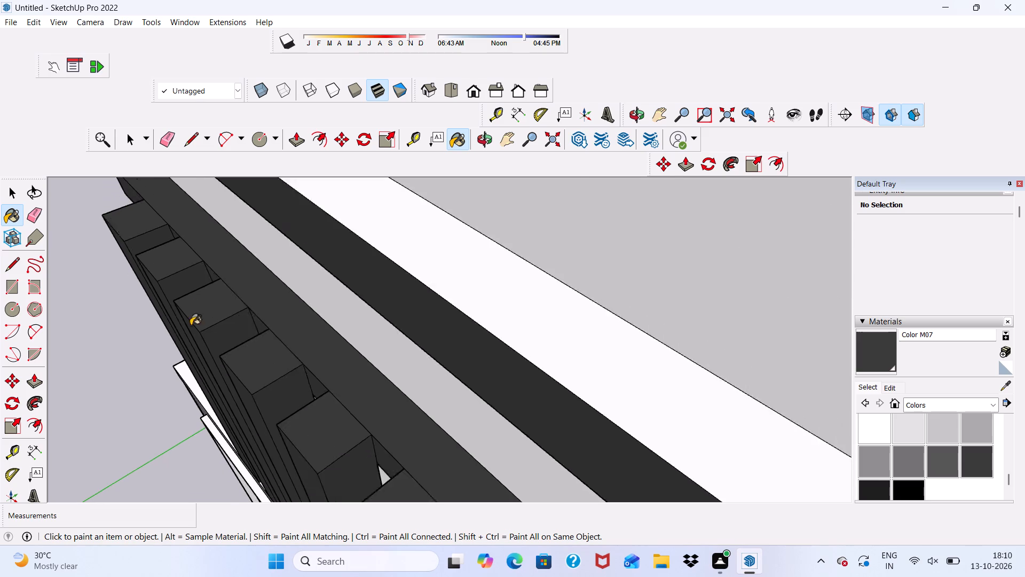
pyautogui.scroll(-7, 191, 325)
pyautogui.moveTo(260, 406); pyautogui.dragTo(588, 255, button='middle')
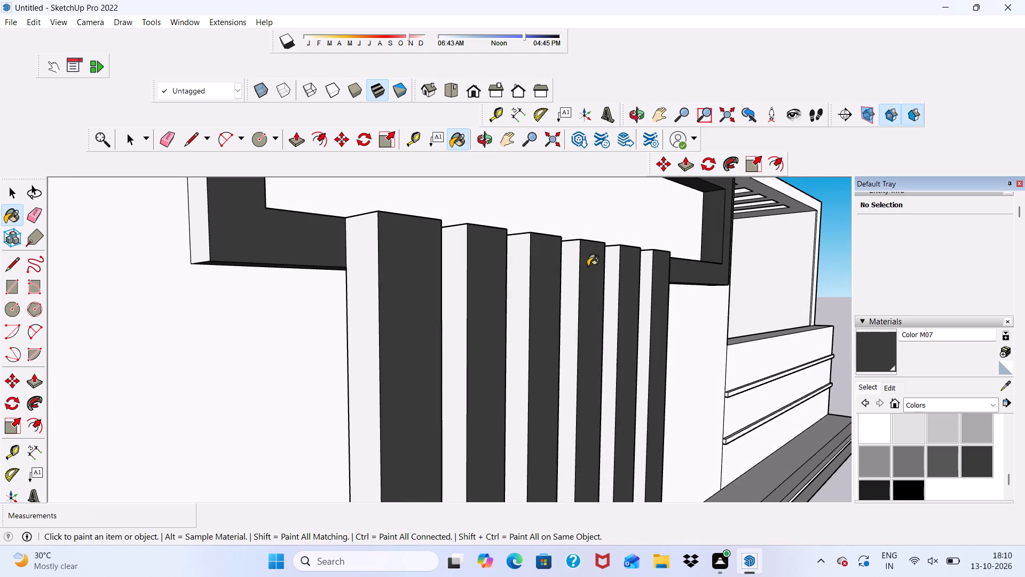
pyautogui.scroll(2, 346, 315)
pyautogui.click(365, 312)
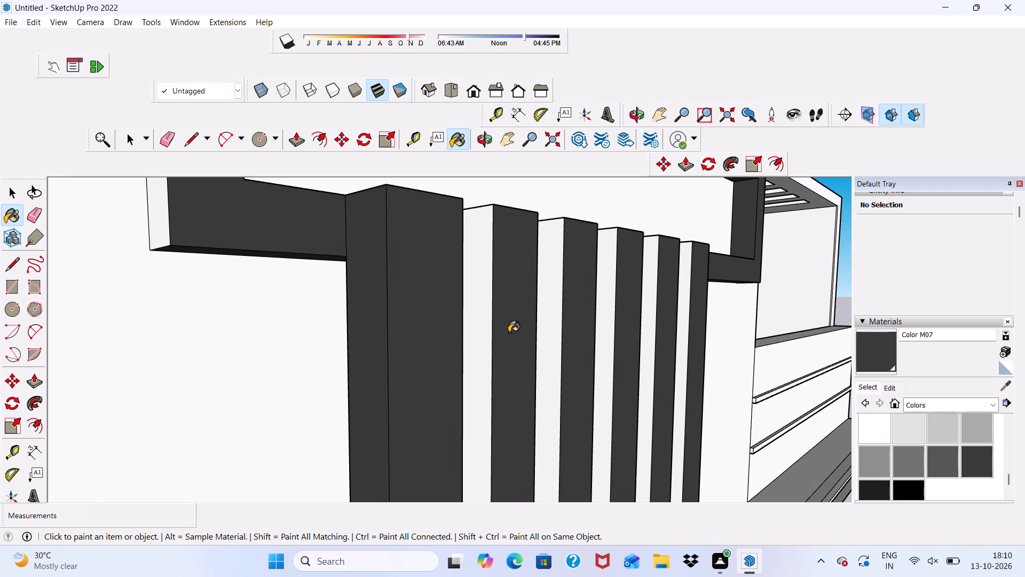
pyautogui.click(480, 340)
pyautogui.click(547, 363)
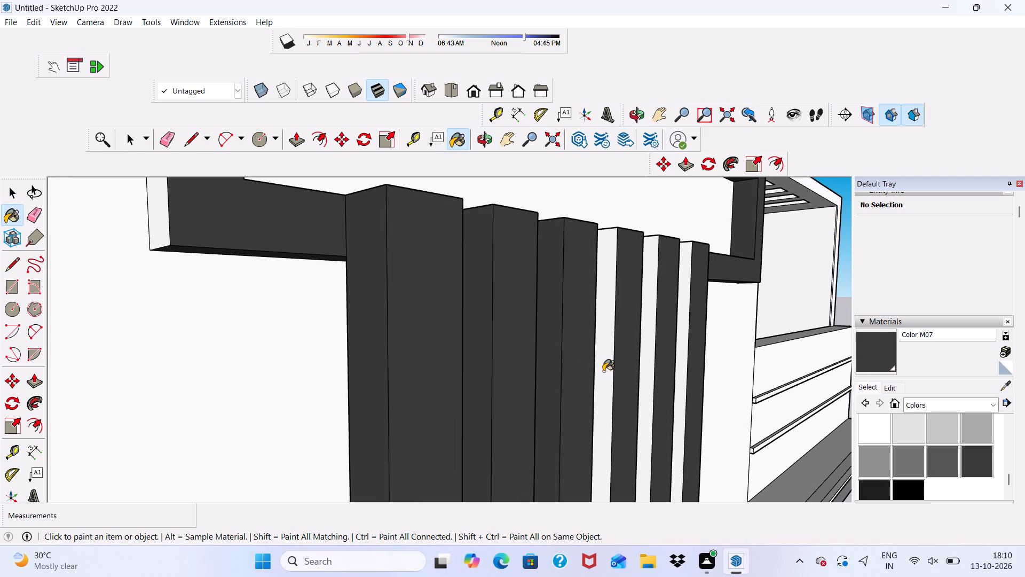
pyautogui.click(606, 375)
pyautogui.click(649, 385)
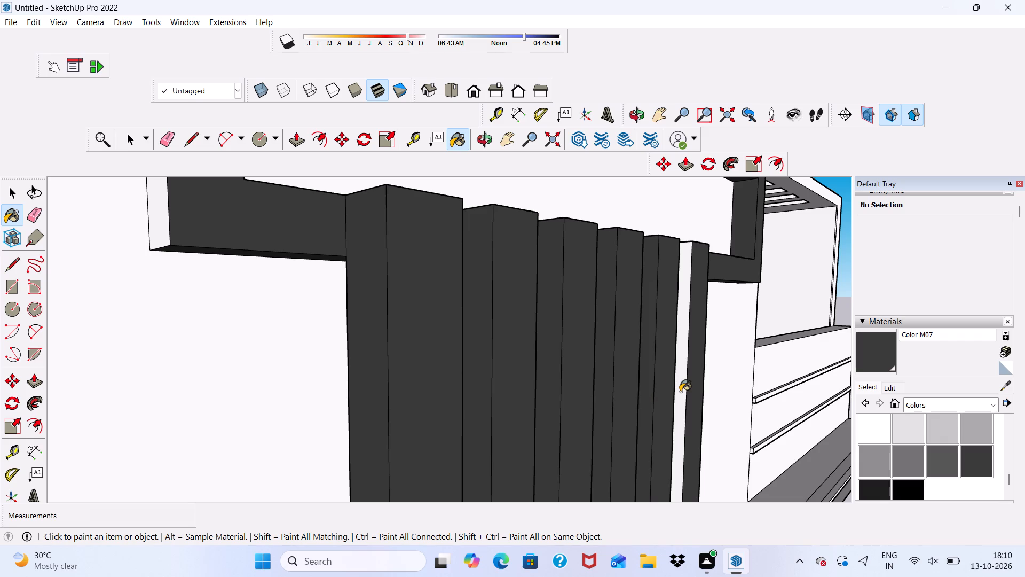
pyautogui.click(680, 392)
pyautogui.scroll(-5, 126, 218)
pyautogui.scroll(-6, 180, 198)
pyautogui.scroll(-5, 242, 307)
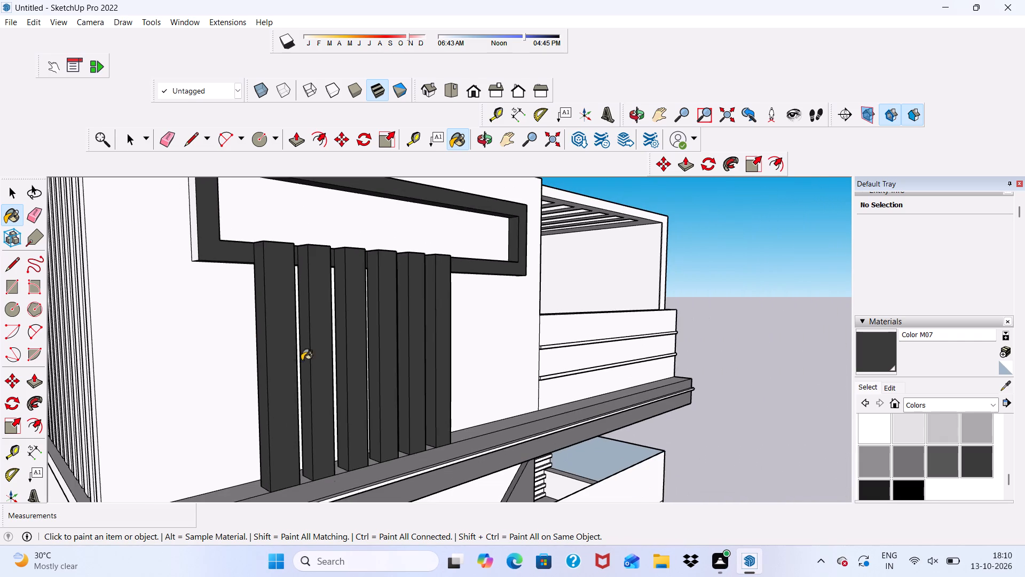
# Paint both outer end faces and the top face of the top-floor frame with Color M07.
pyautogui.scroll(6, 205, 266)
pyautogui.click(203, 250)
pyautogui.scroll(-6, 198, 264)
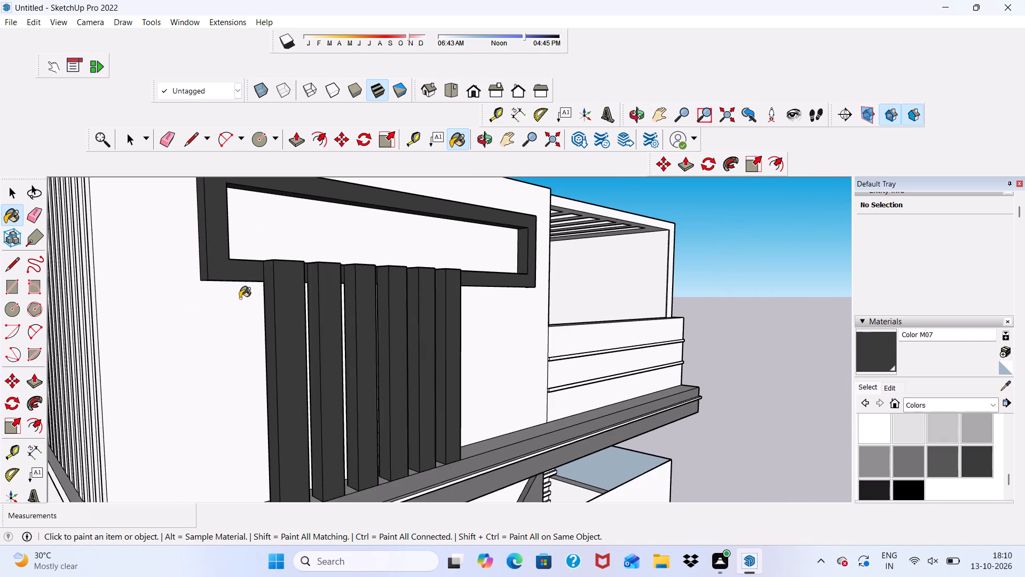
pyautogui.moveTo(240, 298); pyautogui.dragTo(146, 465, button='middle')
pyautogui.scroll(6, 197, 310)
pyautogui.click(206, 298)
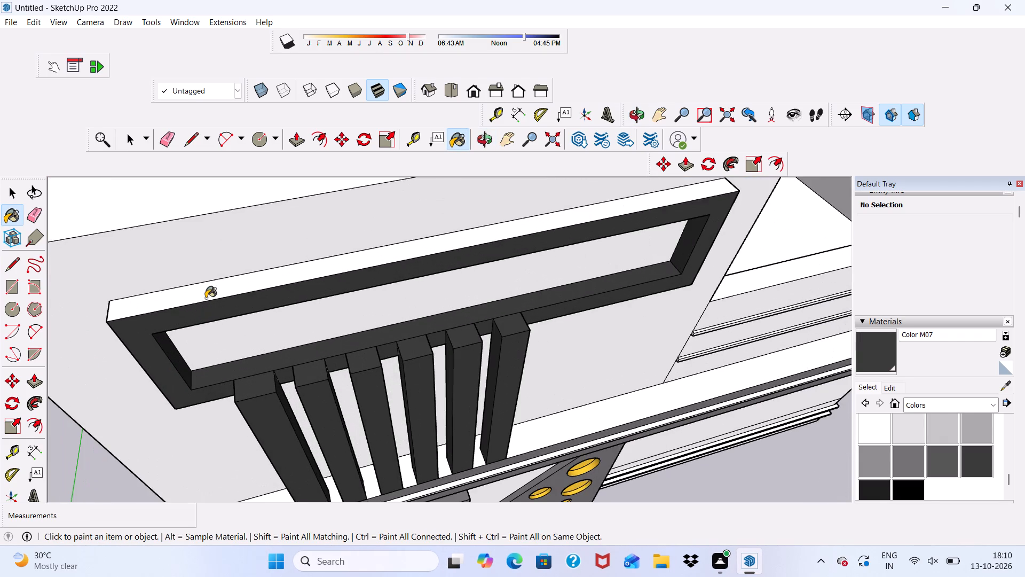
pyautogui.scroll(-4, 210, 311)
pyautogui.moveTo(254, 381); pyautogui.dragTo(2, 328, button='middle')
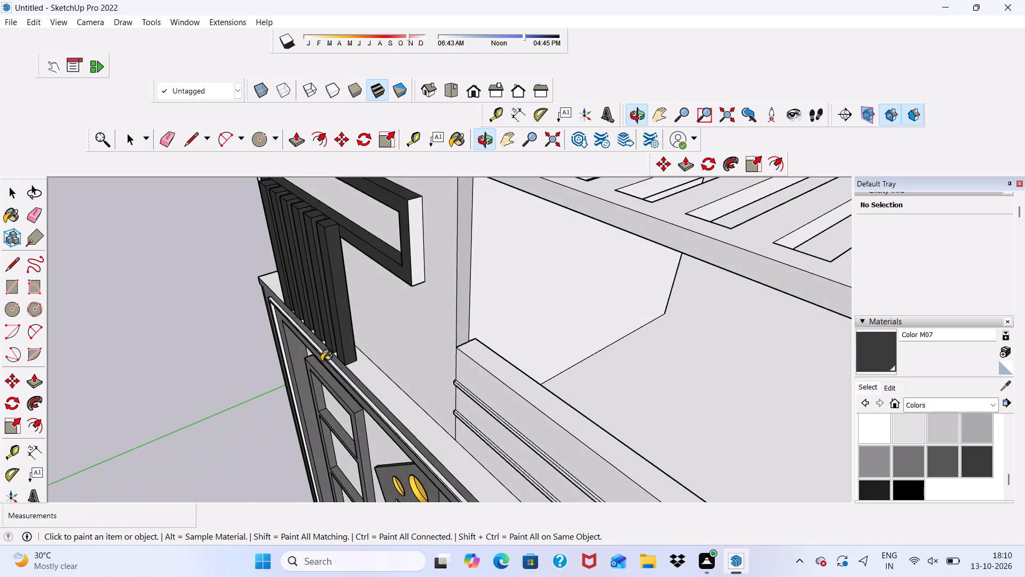
pyautogui.scroll(4, 425, 292)
pyautogui.click(406, 256)
pyautogui.scroll(-5, 335, 297)
# Examine the coloured facade and the ribbed side wall of the top floor from several angles.
pyautogui.moveTo(190, 339); pyautogui.dragTo(419, 177, button='middle')
pyautogui.scroll(1, 419, 177)
pyautogui.scroll(-7, 293, 322)
pyautogui.scroll(-6, 223, 337)
pyautogui.moveTo(331, 384); pyautogui.dragTo(220, 371, button='middle')
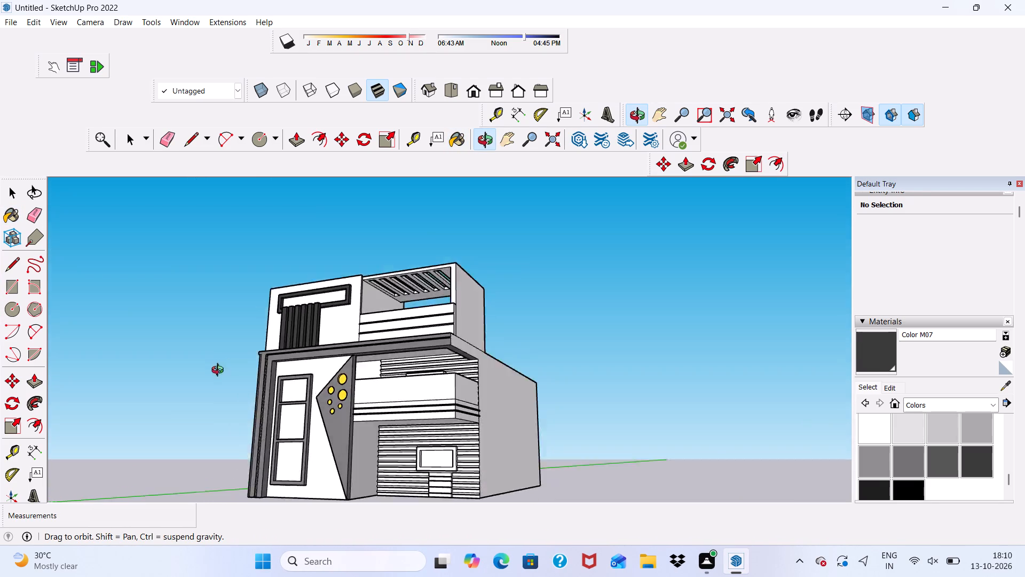
pyautogui.moveTo(220, 371); pyautogui.dragTo(338, 386, button='middle')
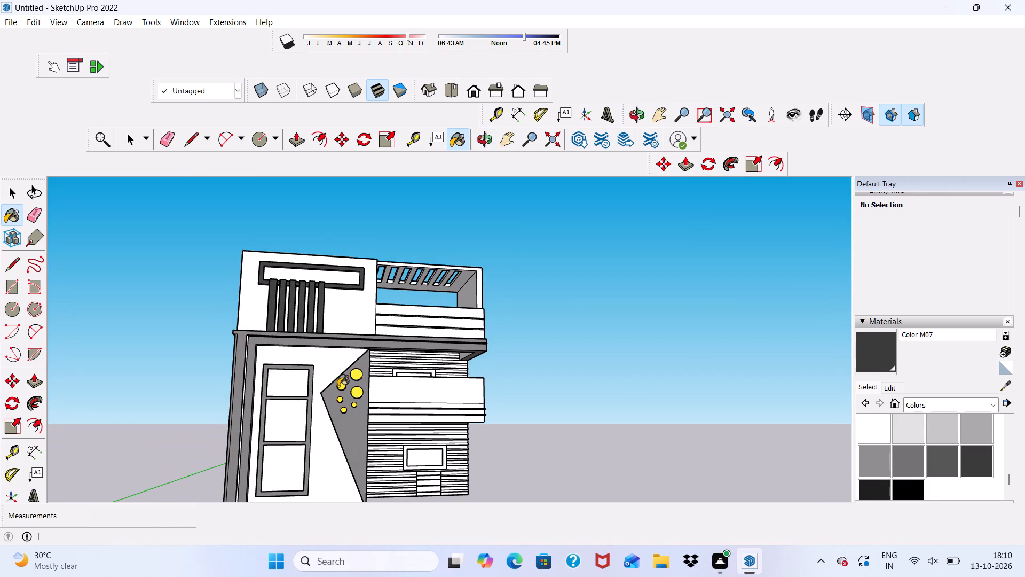
pyautogui.scroll(6, 338, 386)
pyautogui.scroll(-3, 338, 386)
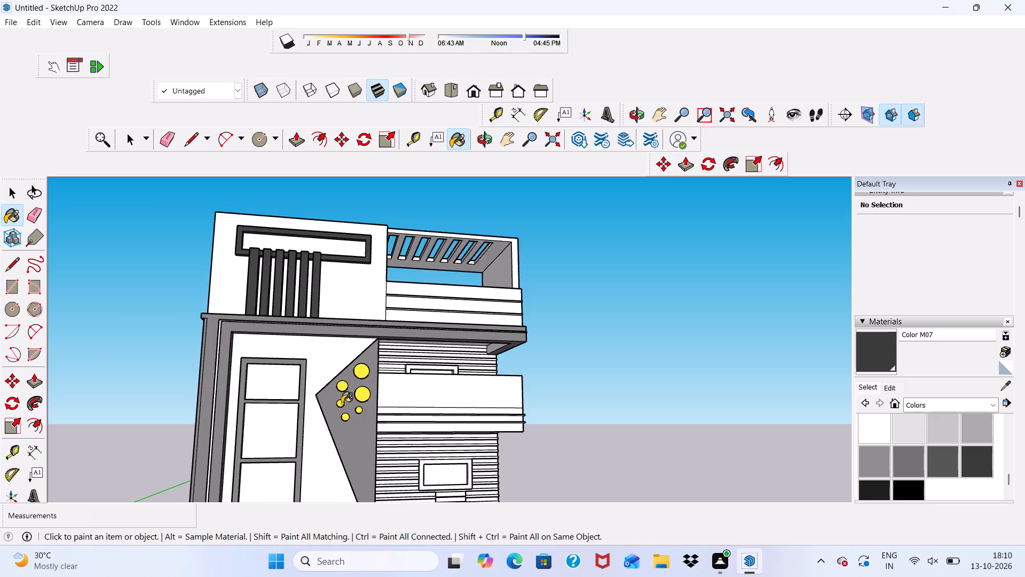
pyautogui.scroll(-4, 344, 415)
pyautogui.moveTo(347, 424); pyautogui.dragTo(586, 432, button='middle')
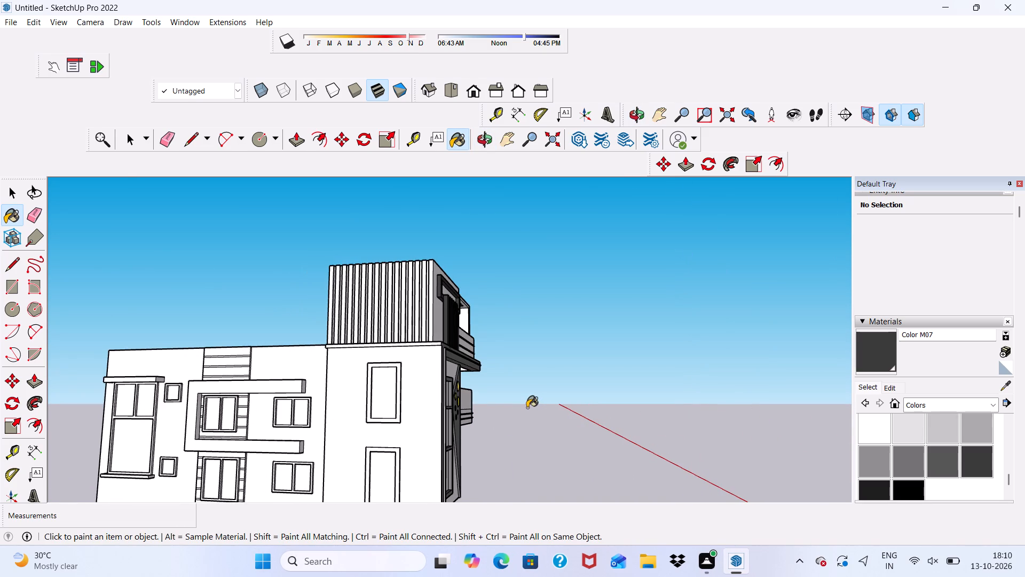
pyautogui.moveTo(527, 408); pyautogui.dragTo(353, 404, button='middle')
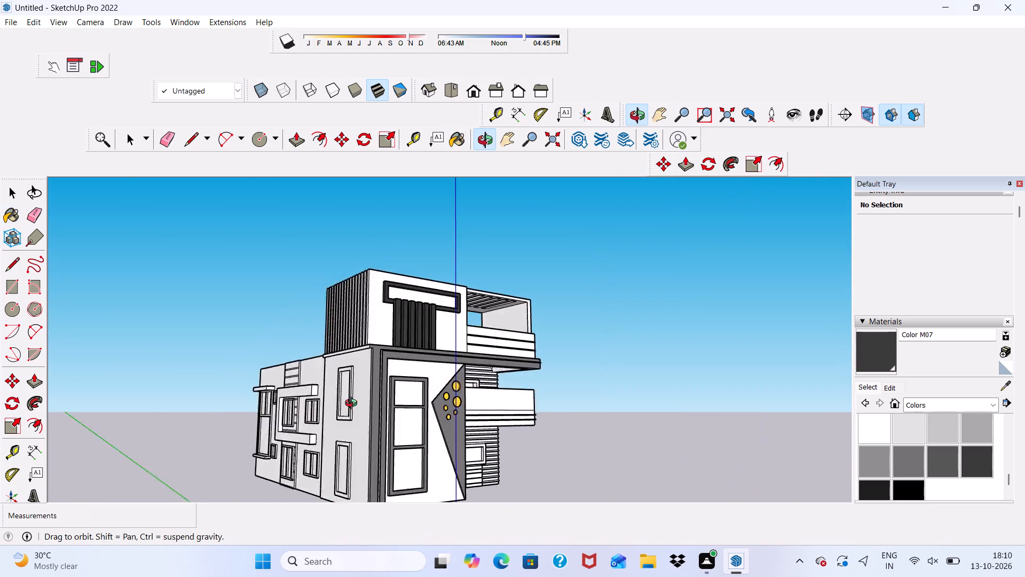
pyautogui.moveTo(353, 404); pyautogui.dragTo(629, 413, button='middle')
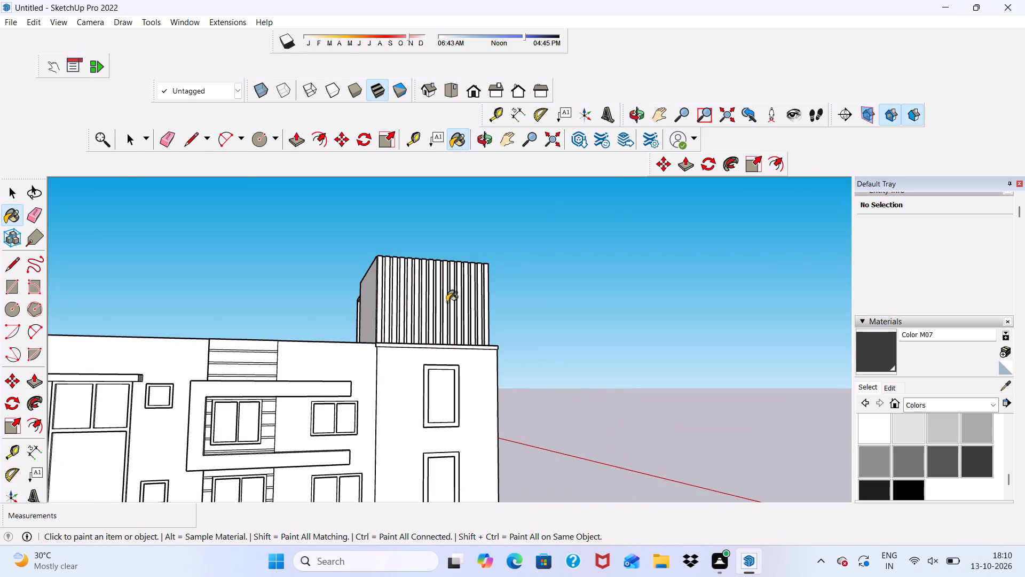
pyautogui.scroll(6, 447, 302)
pyautogui.scroll(8, 514, 391)
pyautogui.moveTo(533, 440); pyautogui.dragTo(411, 426, button='middle')
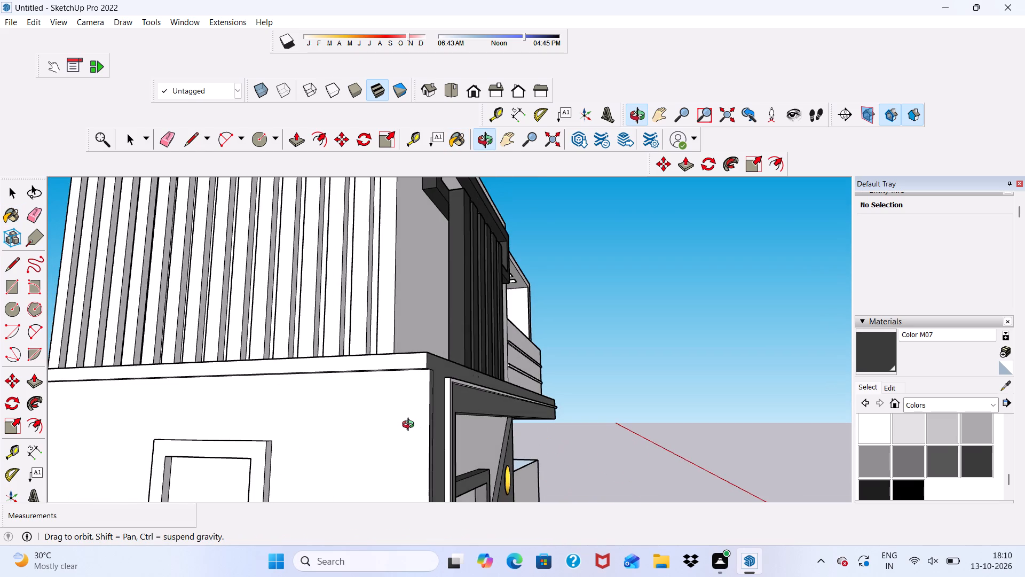
pyautogui.moveTo(411, 426); pyautogui.dragTo(437, 416, button='middle')
pyautogui.scroll(2, 291, 245)
pyautogui.scroll(1, 215, 313)
pyautogui.scroll(-9, 241, 330)
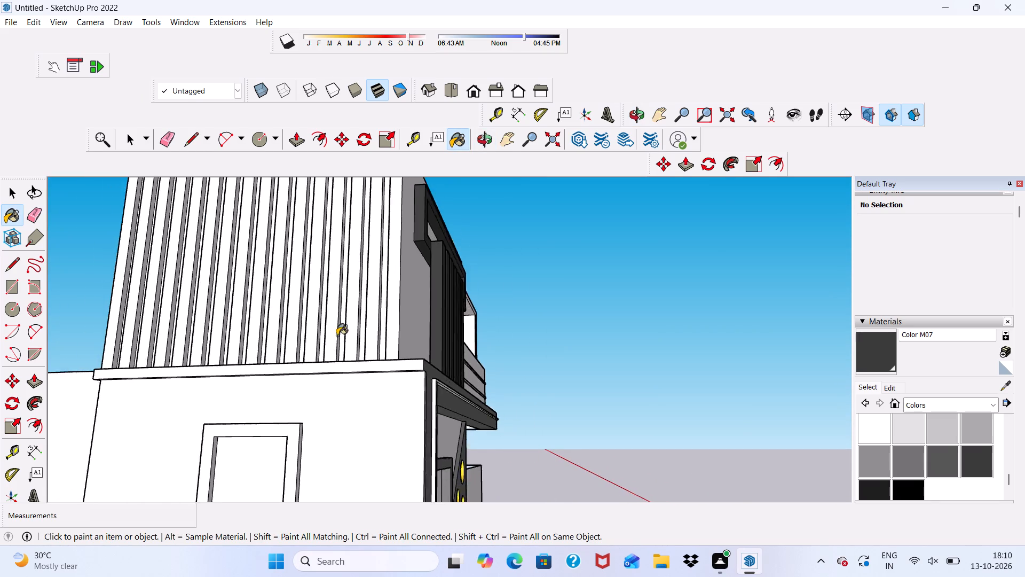
pyautogui.scroll(-10, 337, 336)
pyautogui.moveTo(185, 396); pyautogui.dragTo(0, 399, button='middle')
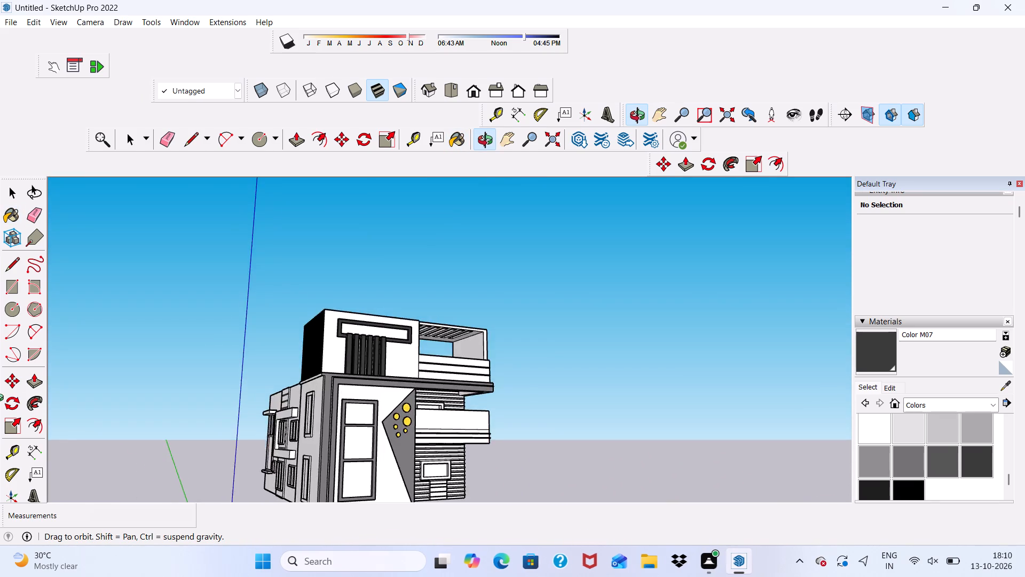
# Paint the outer faces of the first seven vertical ribs on the top floor's side wall, starting from its rear edge, with Color M07.
pyautogui.moveTo(0, 399); pyautogui.dragTo(359, 378, button='middle')
pyautogui.scroll(13, 380, 240)
pyautogui.click(279, 244)
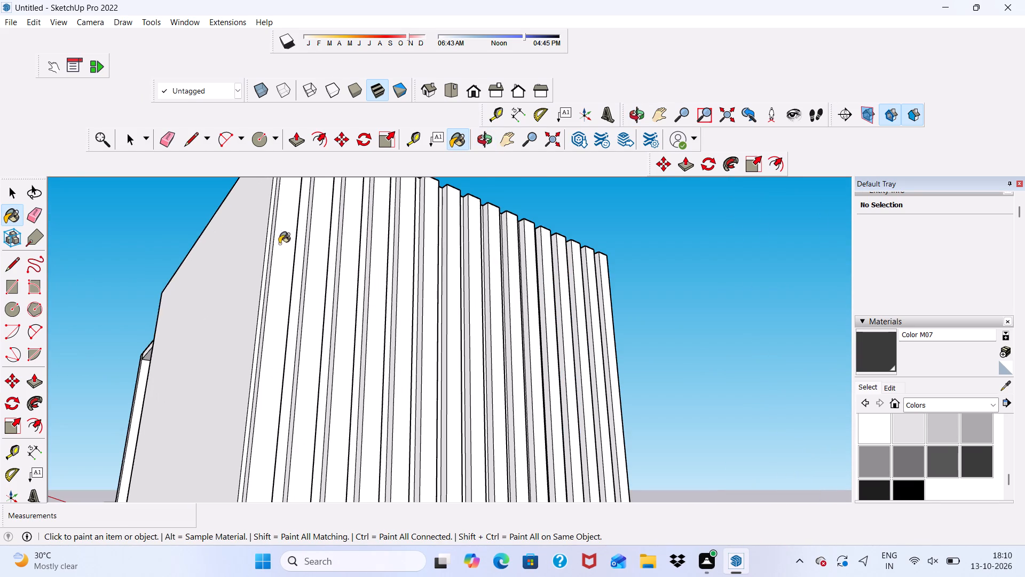
pyautogui.click(311, 270)
pyautogui.click(344, 293)
pyautogui.moveTo(372, 303); pyautogui.dragTo(376, 308)
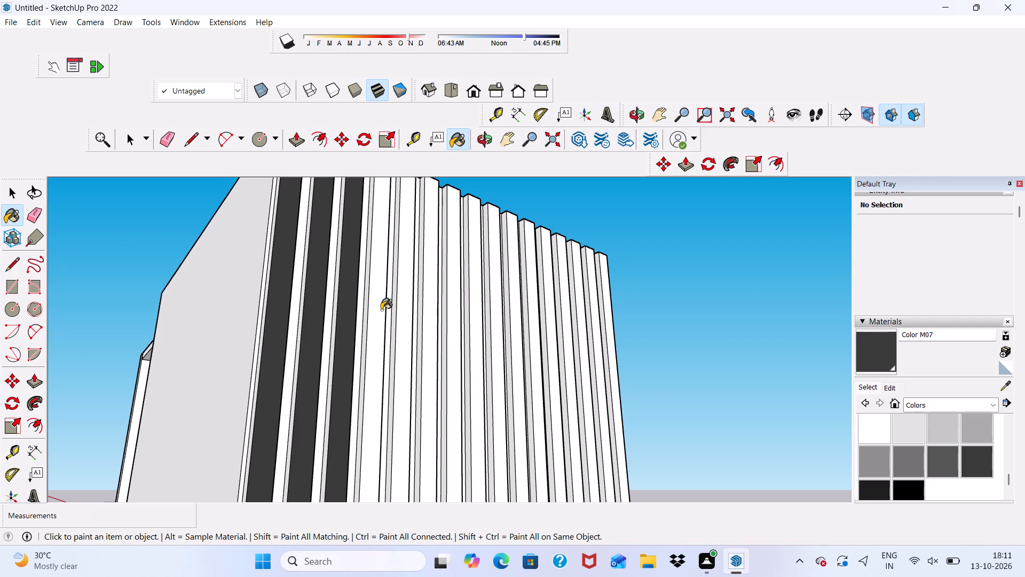
pyautogui.click(405, 316)
pyautogui.click(433, 325)
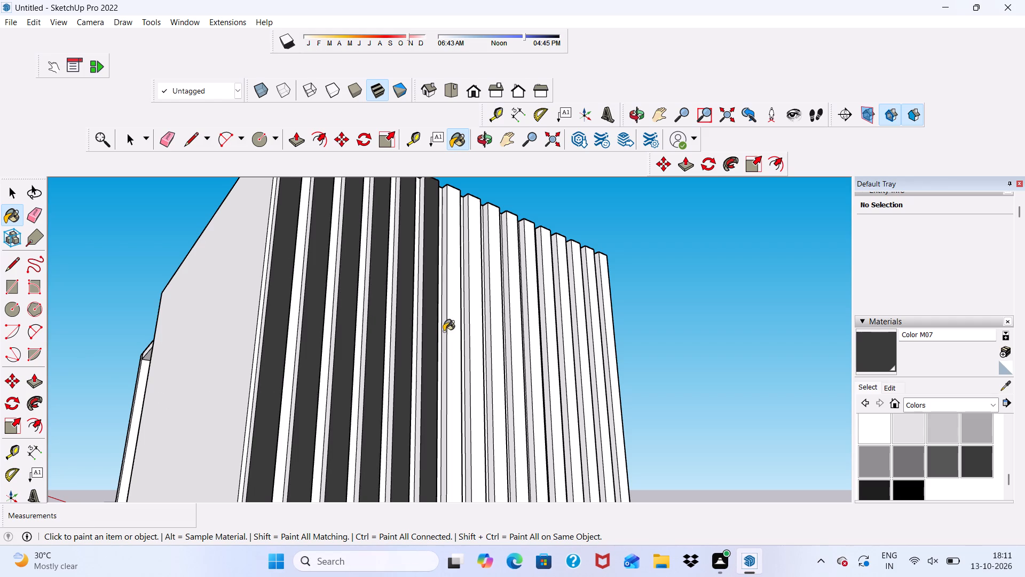
pyautogui.click(452, 339)
# Paint the outer faces of the next four side-wall ribs, continuing towards the front of the house, with Color M07.
pyautogui.scroll(-13, 452, 339)
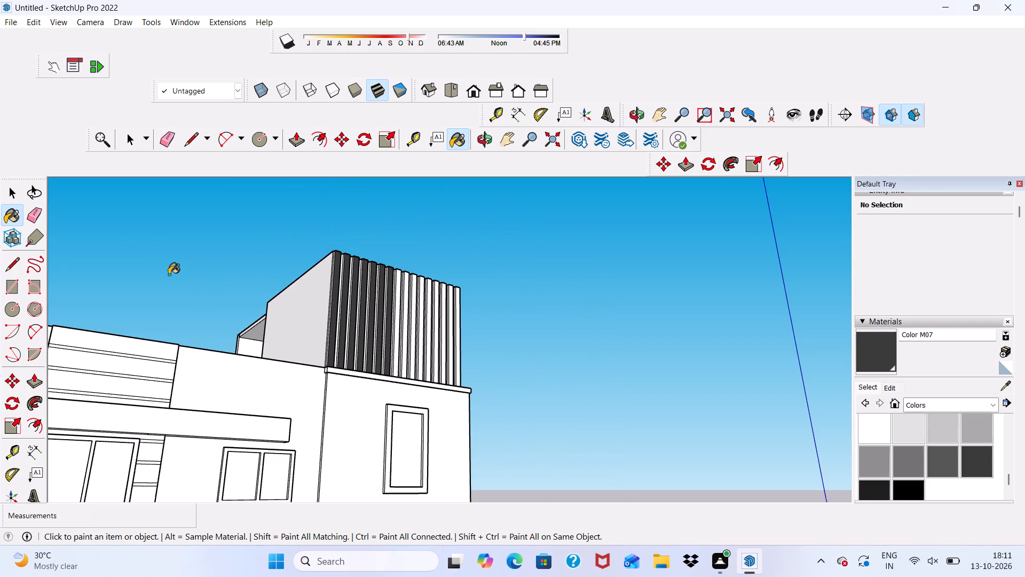
pyautogui.scroll(-3, 148, 292)
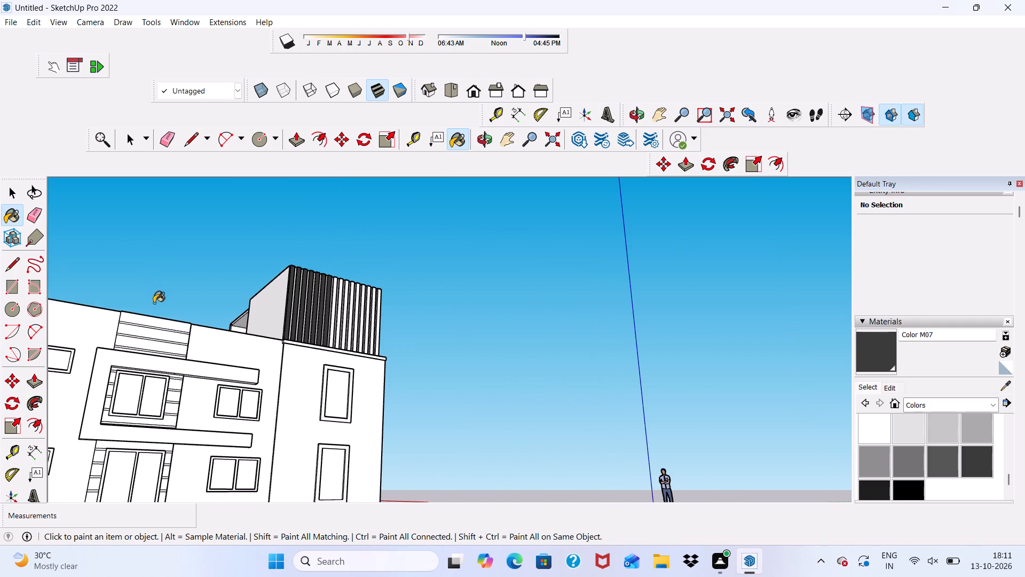
pyautogui.scroll(5, 380, 298)
pyautogui.scroll(5, 313, 301)
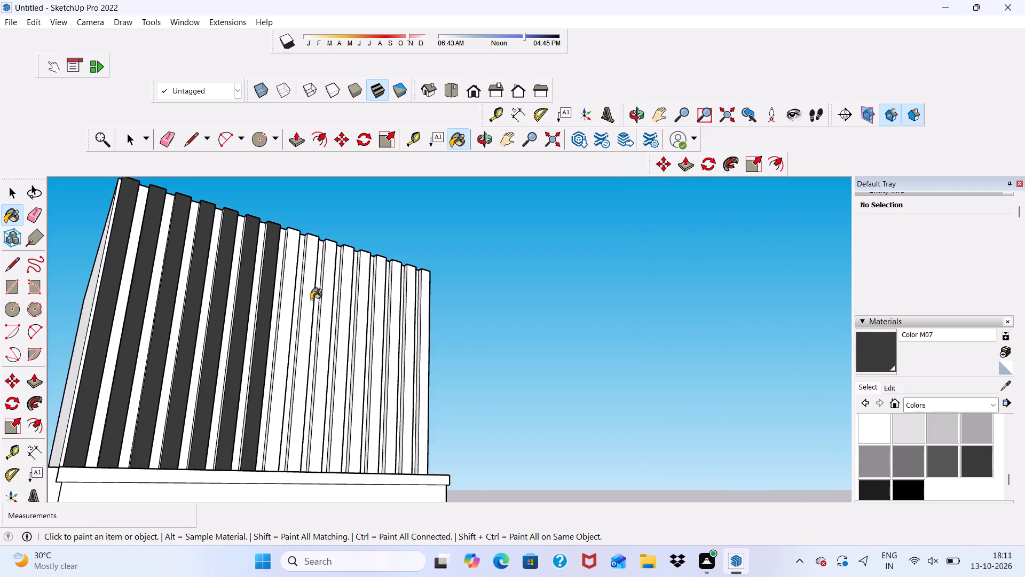
pyautogui.scroll(4, 311, 300)
pyautogui.click(288, 277)
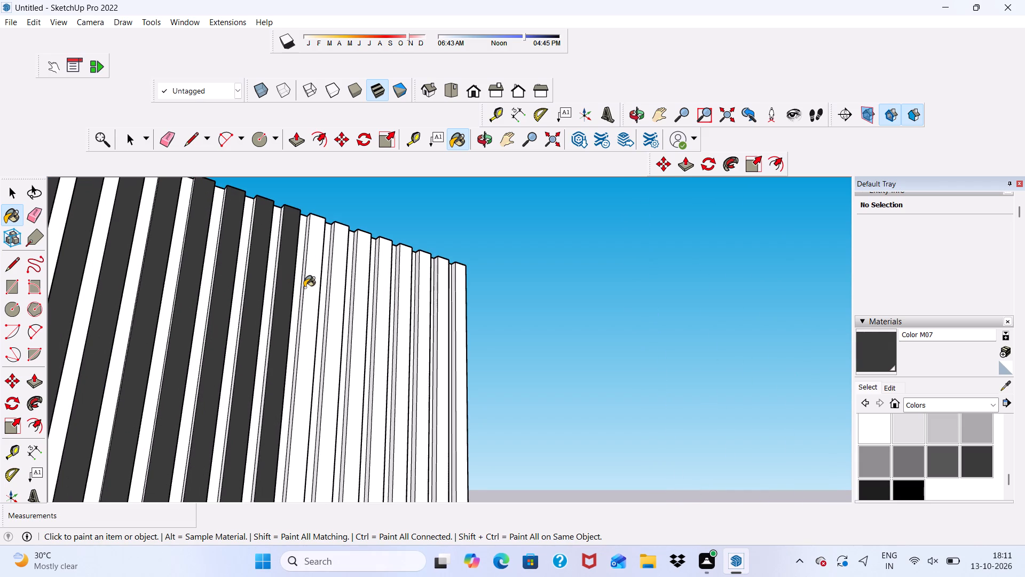
pyautogui.click(304, 287)
pyautogui.click(315, 299)
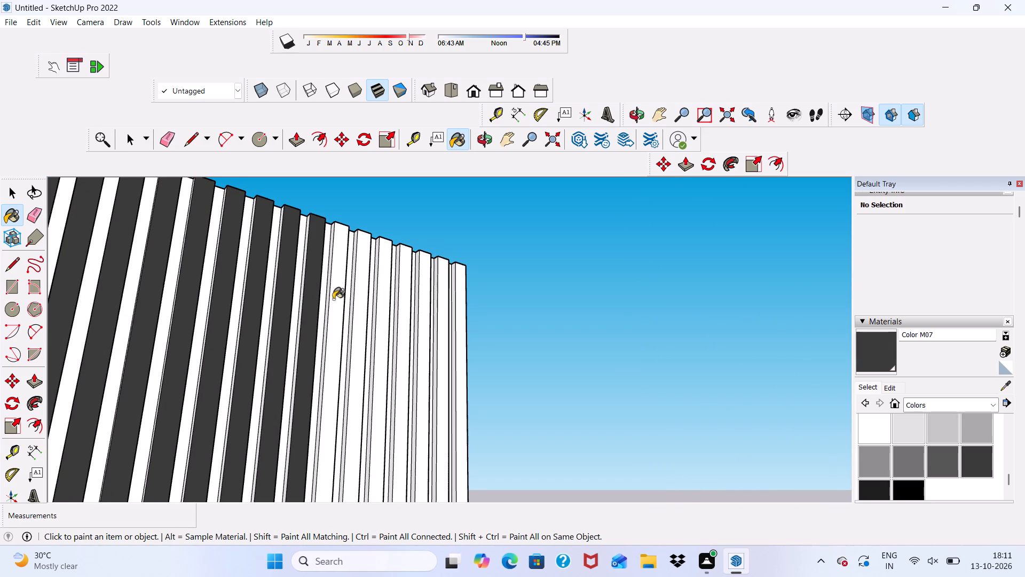
pyautogui.click(340, 303)
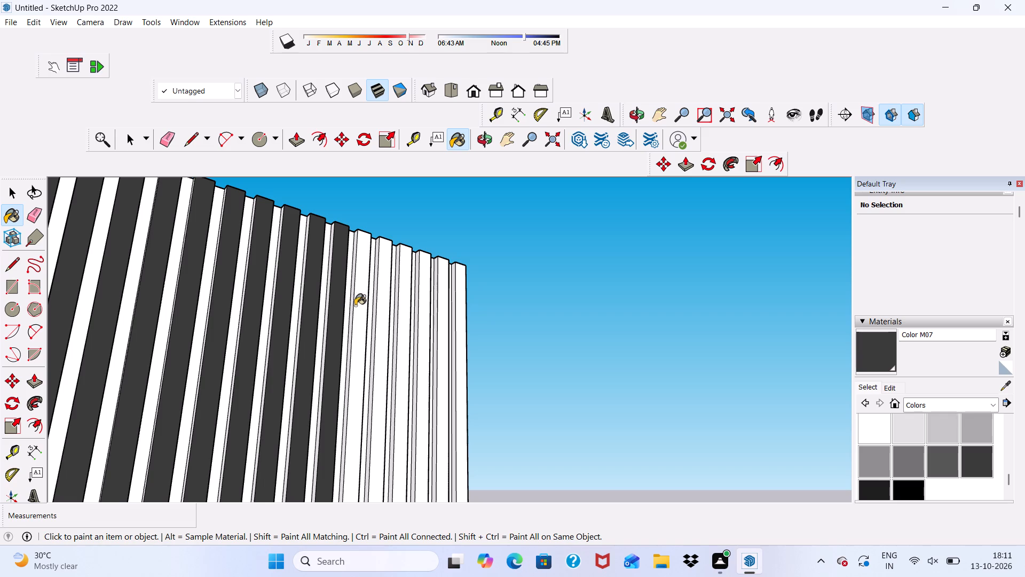
pyautogui.click(358, 308)
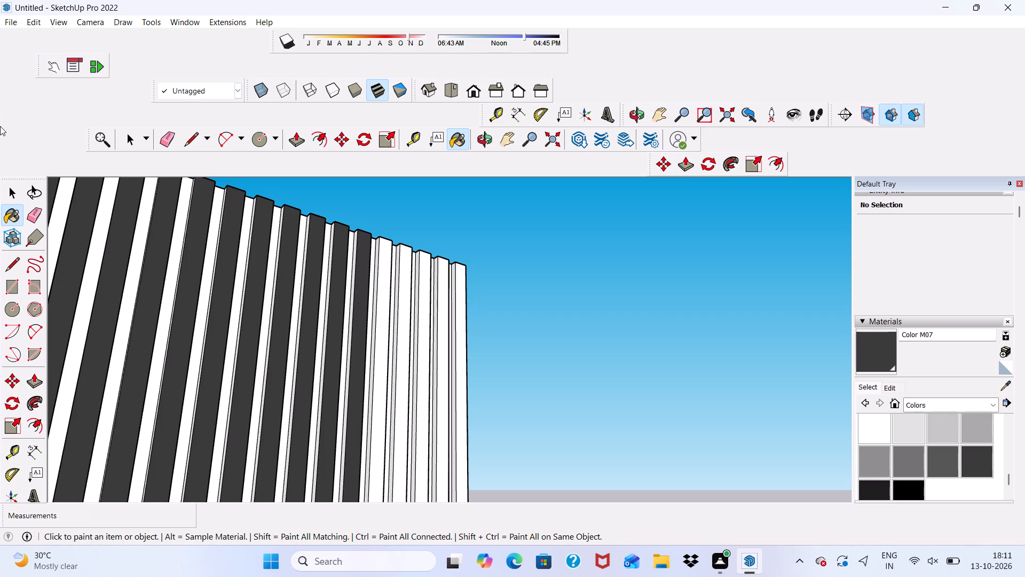
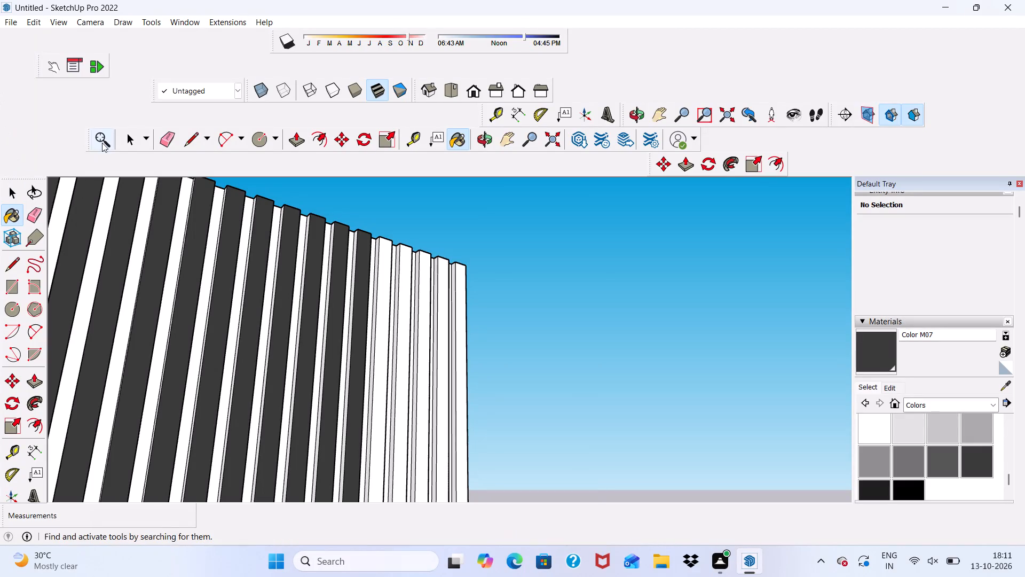
# Paint the outer faces of the last five side-wall ribs, up to the front edge of the top floor, with Color M07.
pyautogui.scroll(3, 354, 285)
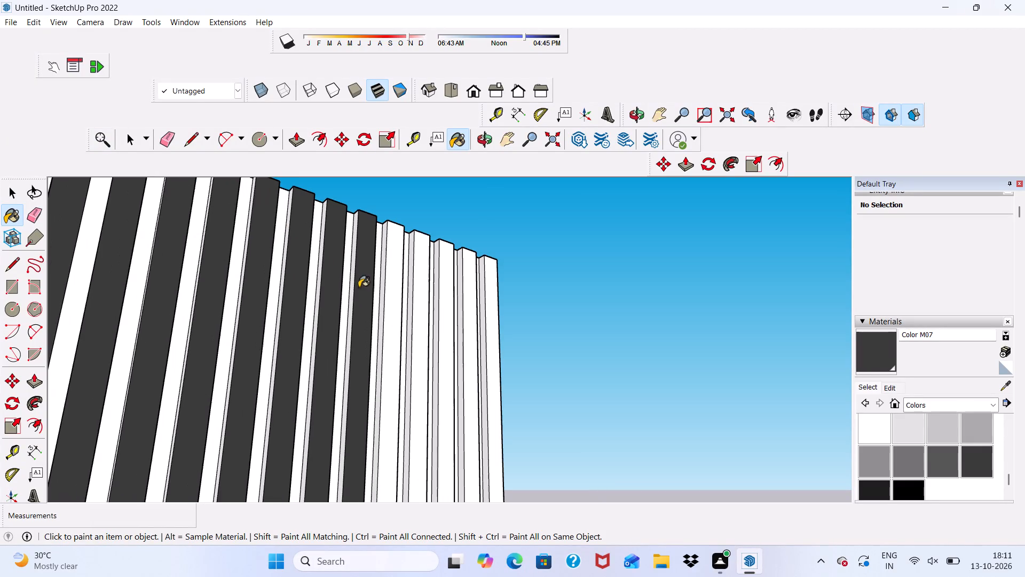
pyautogui.click(393, 302)
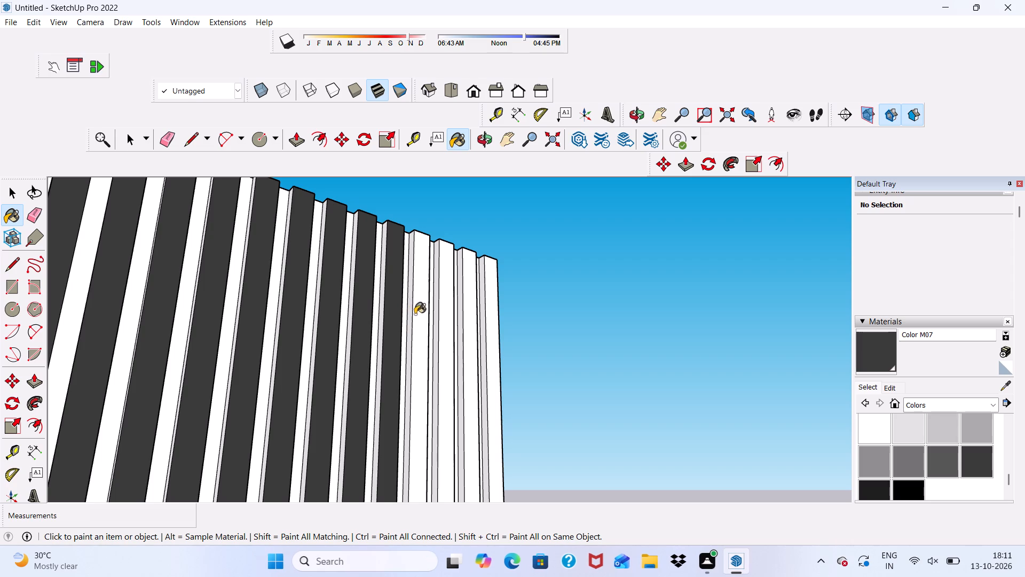
pyautogui.scroll(-4, 422, 317)
pyautogui.scroll(10, 456, 295)
pyautogui.click(404, 269)
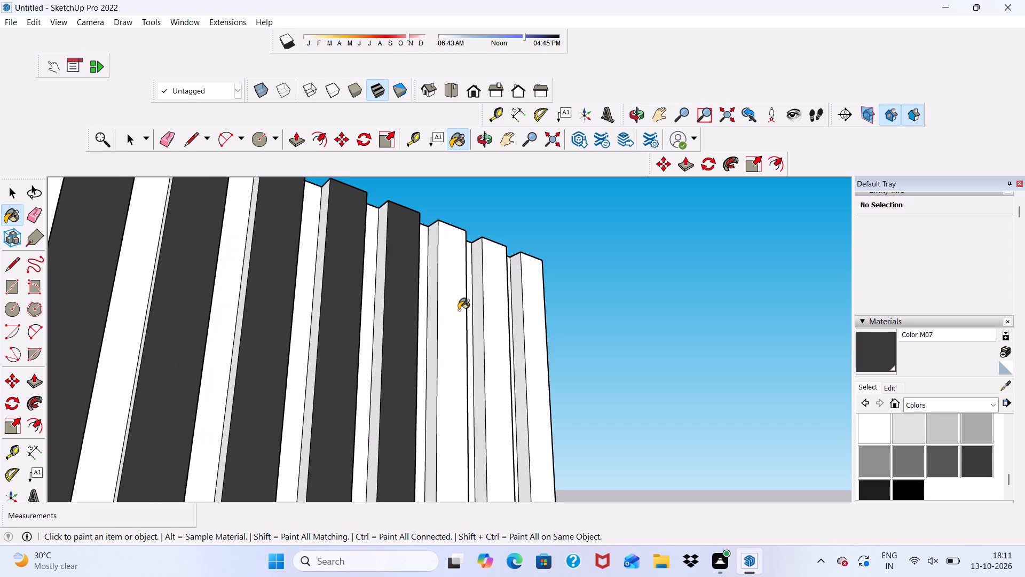
pyautogui.click(459, 310)
pyautogui.click(499, 342)
pyautogui.click(534, 358)
# Paint the front-facing side faces of the side-wall ribs nearest the top floor's front corner with Color M07.
pyautogui.scroll(-14, 505, 310)
pyautogui.moveTo(512, 320); pyautogui.dragTo(205, 414, button='middle')
pyautogui.scroll(6, 358, 377)
pyautogui.scroll(10, 411, 329)
pyautogui.click(396, 321)
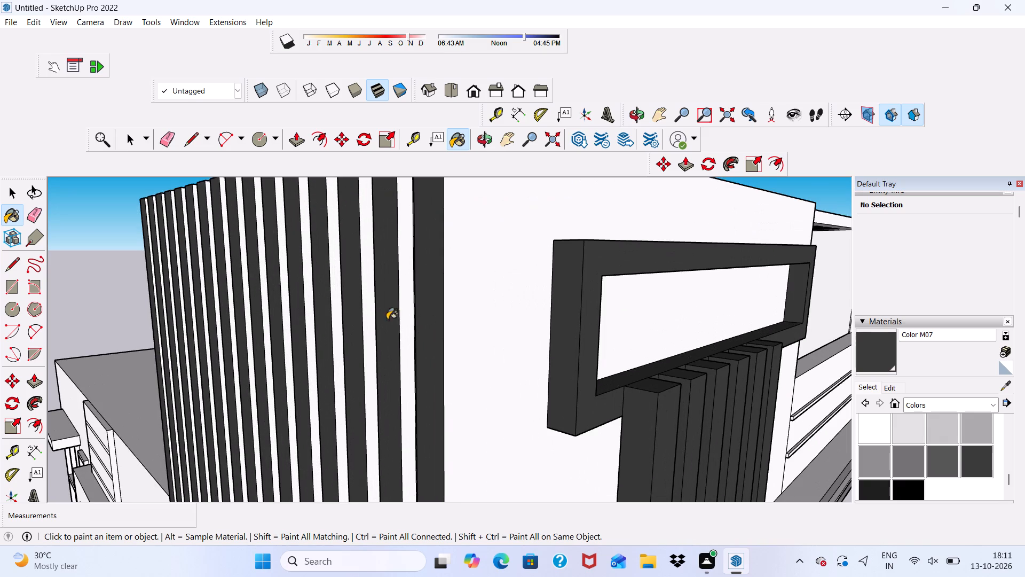
pyautogui.click(406, 316)
pyautogui.scroll(4, 386, 317)
pyautogui.click(358, 298)
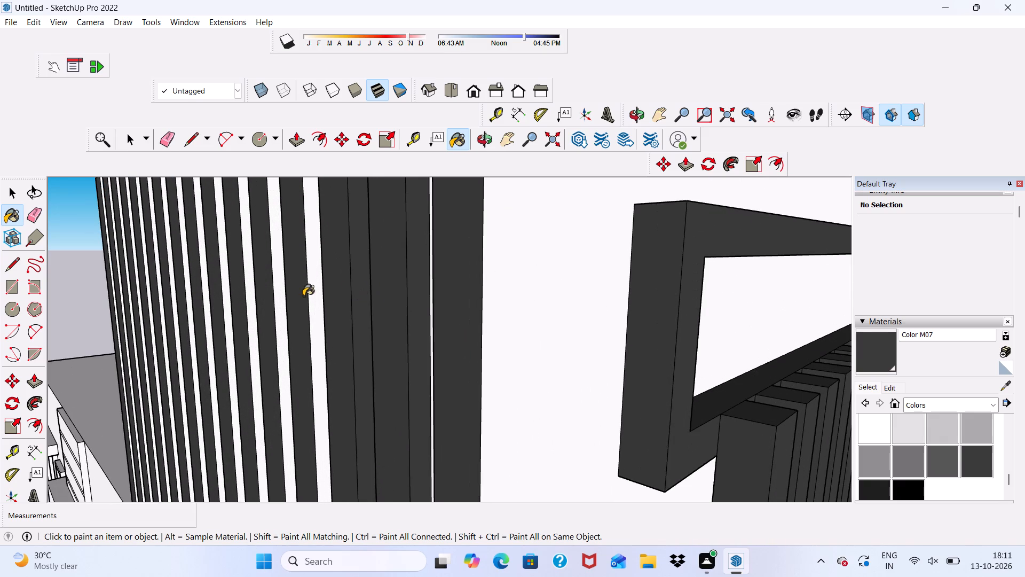
pyautogui.click(315, 289)
pyautogui.scroll(2, 278, 287)
pyautogui.click(274, 283)
# Paint the front-facing side faces of the next group of side-wall ribs, continuing towards the rear, with Color M07.
pyautogui.scroll(-7, 310, 327)
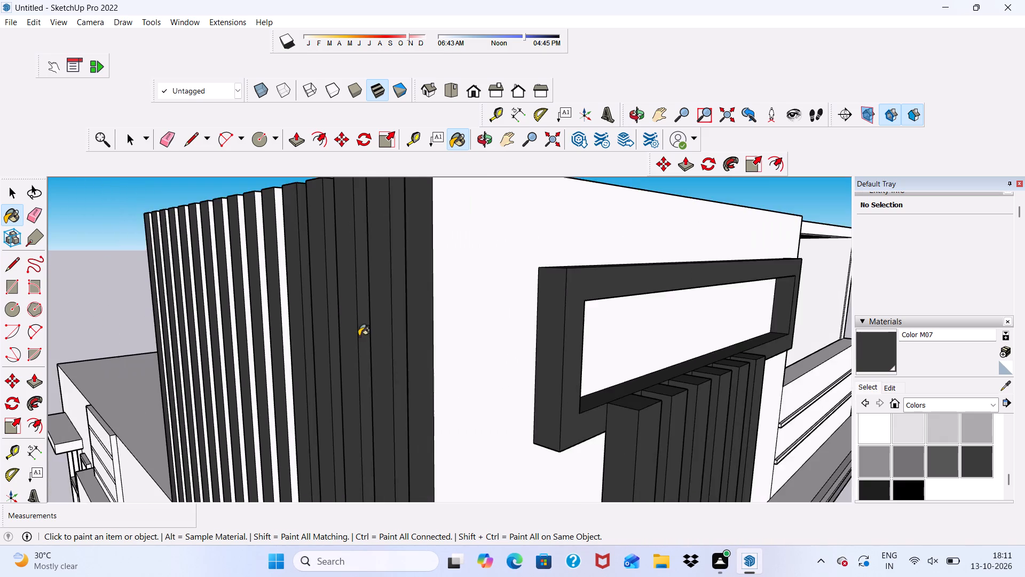
pyautogui.scroll(-7, 361, 344)
pyautogui.scroll(12, 312, 303)
pyautogui.click(348, 295)
pyautogui.scroll(2, 310, 301)
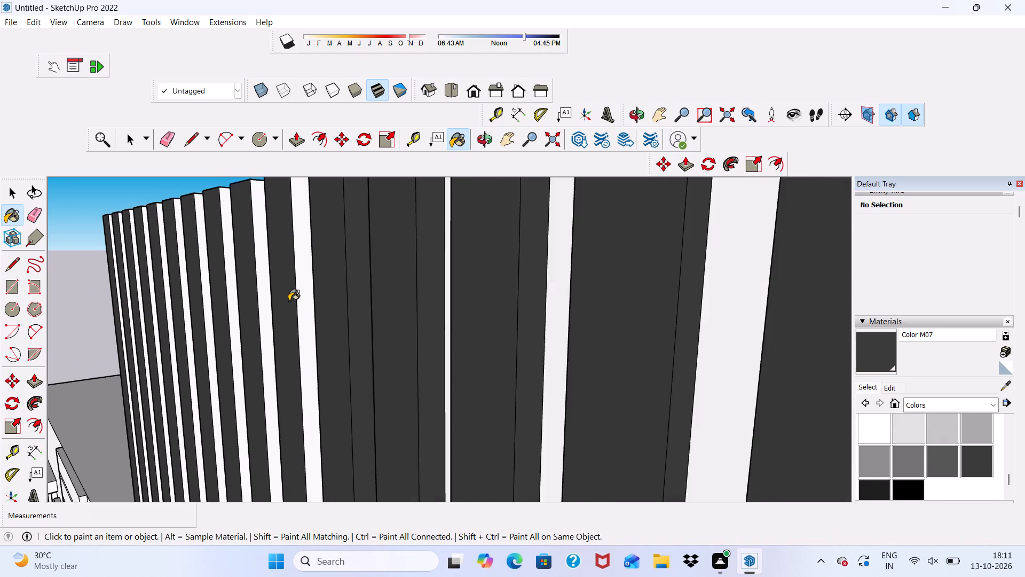
pyautogui.click(306, 294)
pyautogui.scroll(1, 273, 295)
pyautogui.click(254, 298)
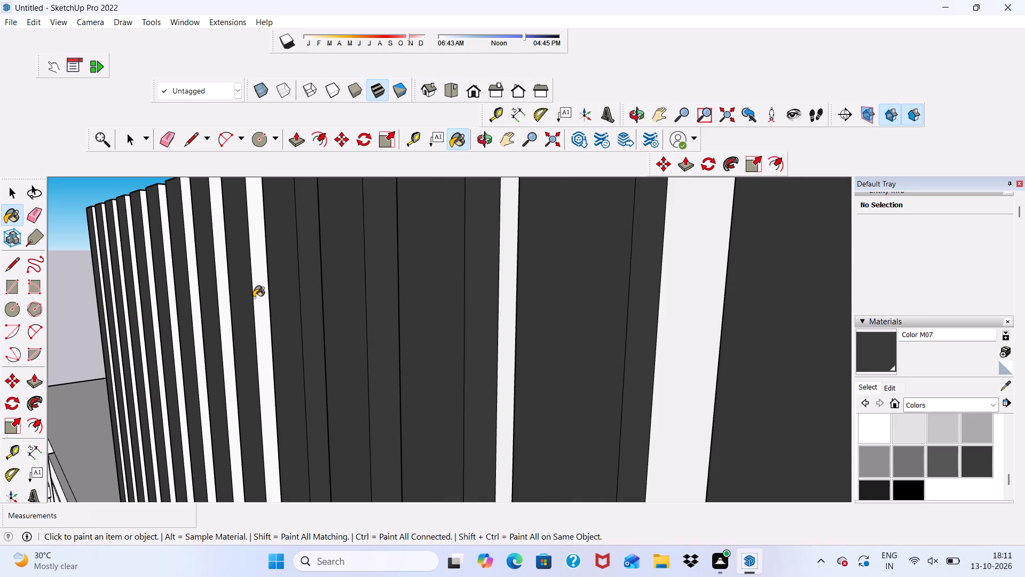
pyautogui.click(219, 288)
pyautogui.click(265, 288)
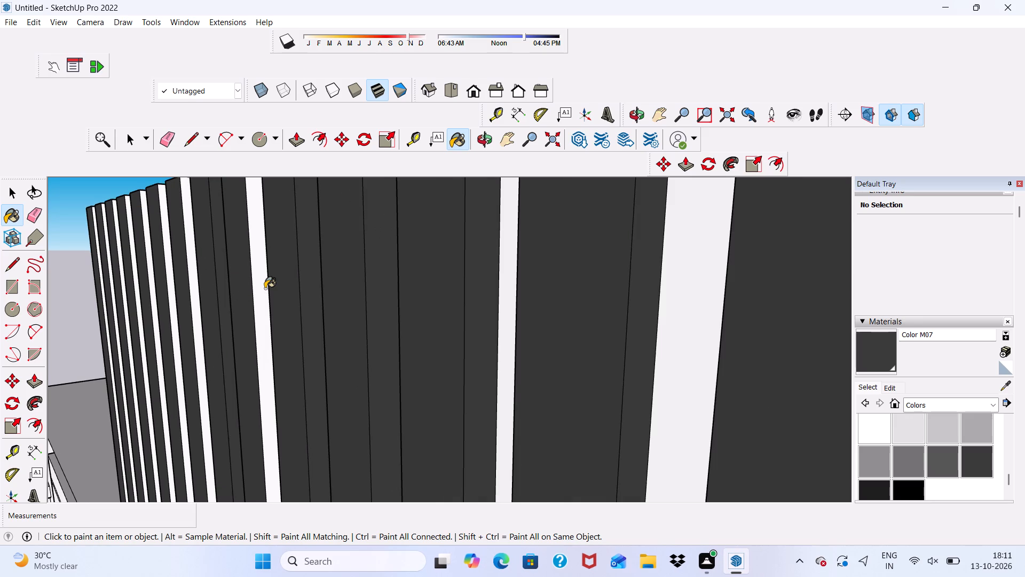
# Paint the remaining front-facing side faces of the side-wall ribs, up to the rear edge, with Color M07.
pyautogui.scroll(-6, 259, 287)
pyautogui.scroll(-5, 299, 310)
pyautogui.moveTo(304, 318); pyautogui.dragTo(346, 344, button='middle')
pyautogui.scroll(3, 245, 314)
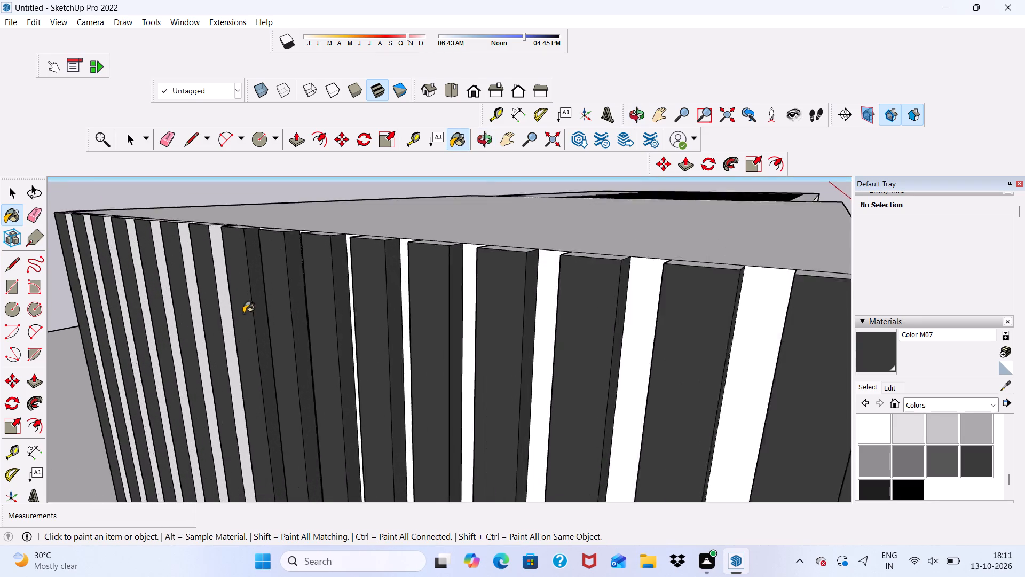
pyautogui.scroll(3, 243, 313)
pyautogui.scroll(4, 215, 265)
pyautogui.scroll(-7, 215, 265)
pyautogui.moveTo(277, 298); pyautogui.dragTo(216, 290, button='middle')
pyautogui.scroll(11, 279, 271)
pyautogui.click(238, 235)
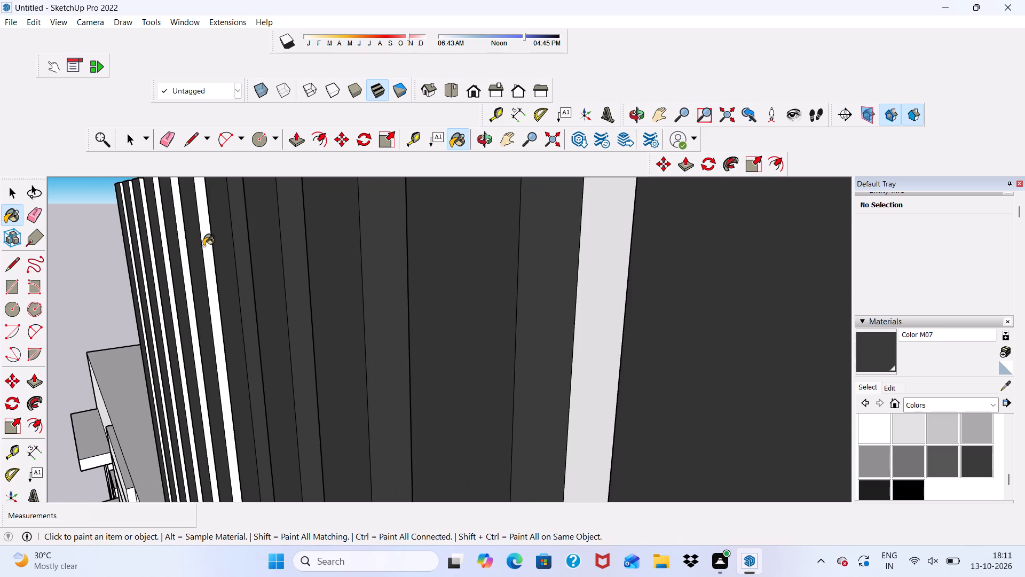
pyautogui.click(203, 246)
pyautogui.click(183, 239)
pyautogui.scroll(6, 163, 239)
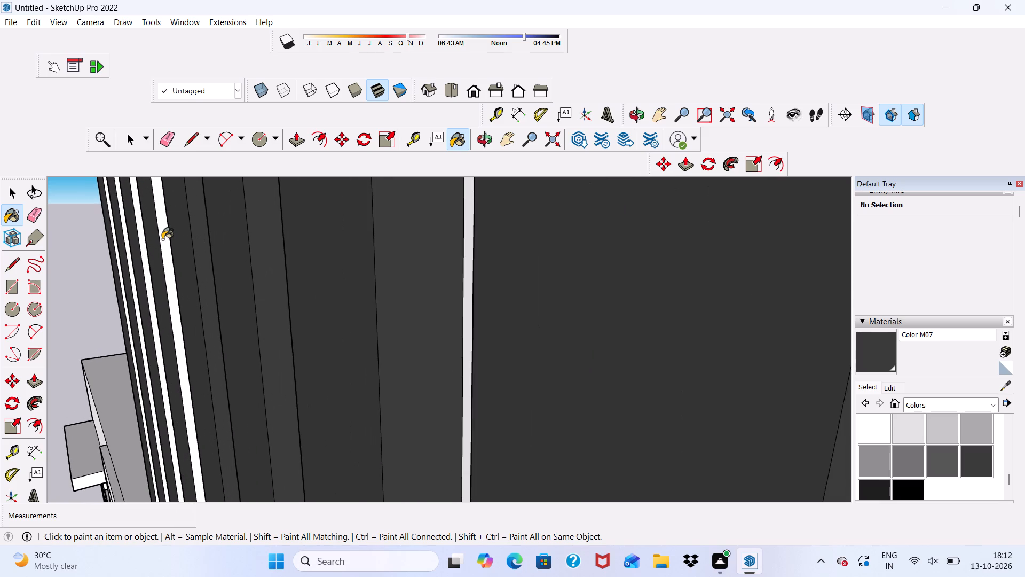
pyautogui.click(162, 239)
pyautogui.scroll(6, 158, 238)
pyautogui.click(130, 223)
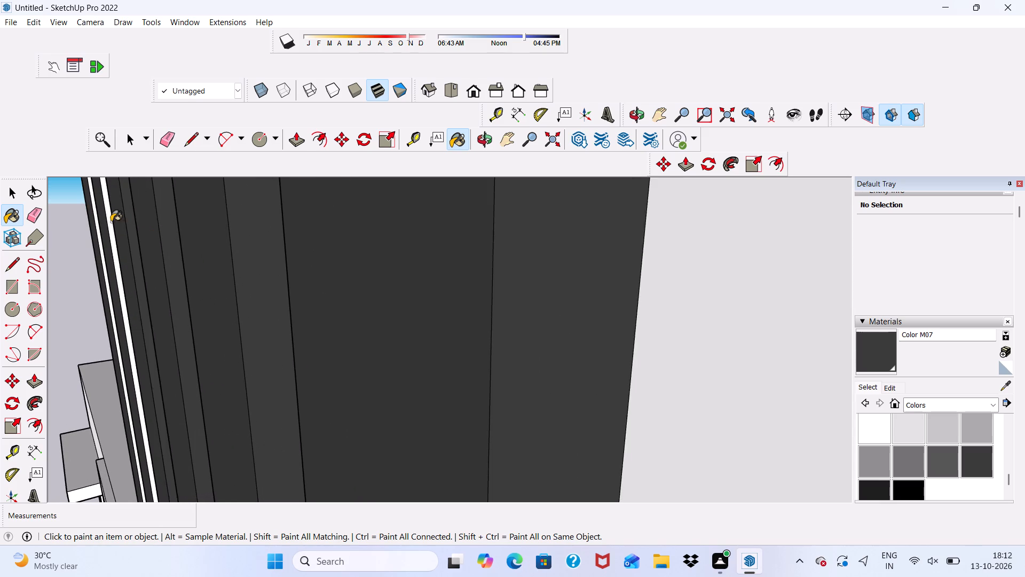
pyautogui.scroll(3, 111, 222)
pyautogui.click(106, 215)
pyautogui.scroll(-7, 150, 259)
pyautogui.scroll(-11, 254, 312)
pyautogui.scroll(2, 129, 249)
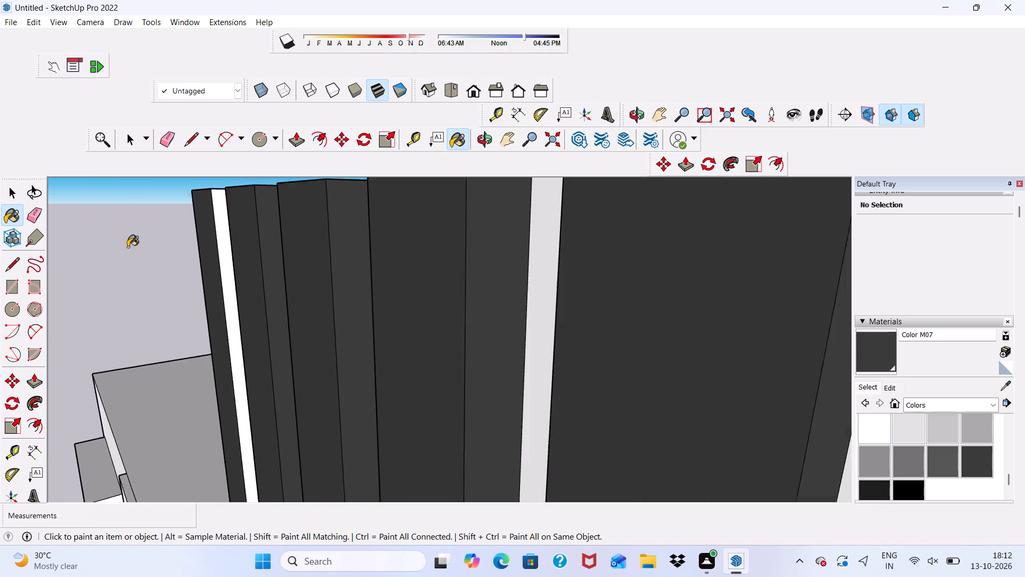
pyautogui.scroll(4, 128, 247)
pyautogui.scroll(-6, 201, 256)
pyautogui.scroll(6, 358, 316)
pyautogui.click(371, 301)
pyautogui.scroll(-5, 364, 302)
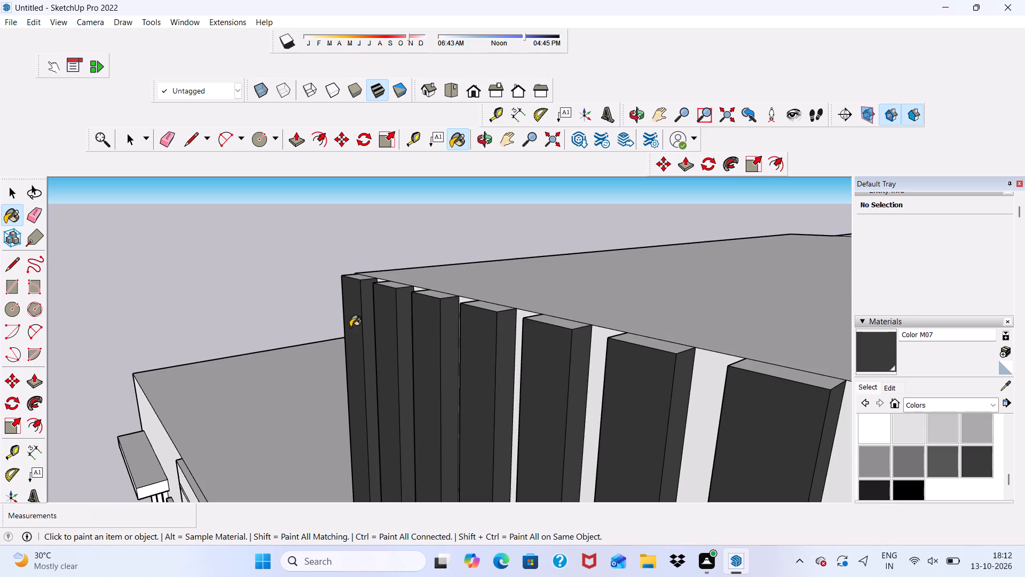
# Paint the rear-facing side faces of the first six side-wall ribs, starting from the rear edge, with Color M07.
pyautogui.moveTo(350, 327); pyautogui.dragTo(747, 276, button='middle')
pyautogui.scroll(2, 175, 349)
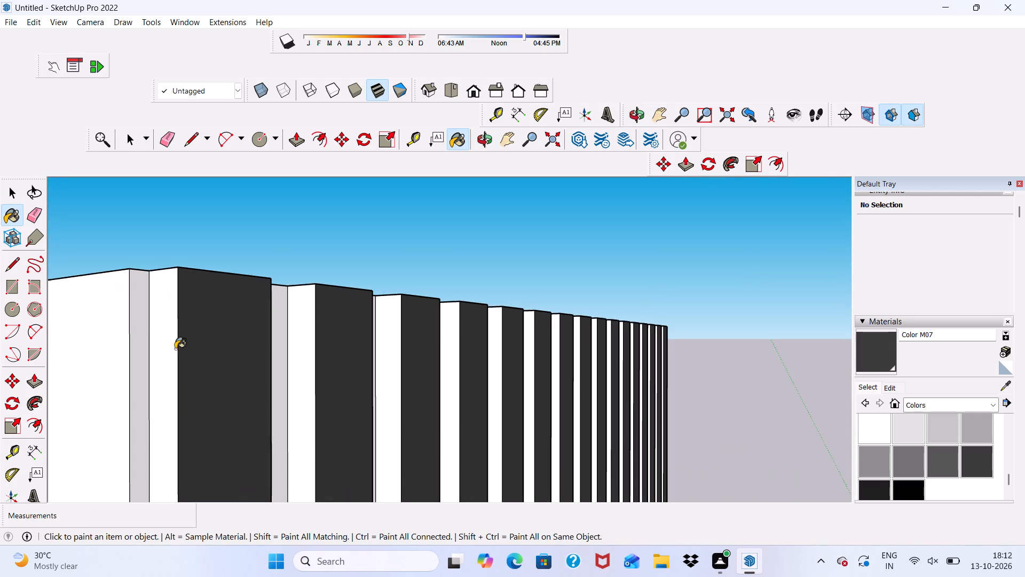
pyautogui.click(169, 345)
pyautogui.click(306, 358)
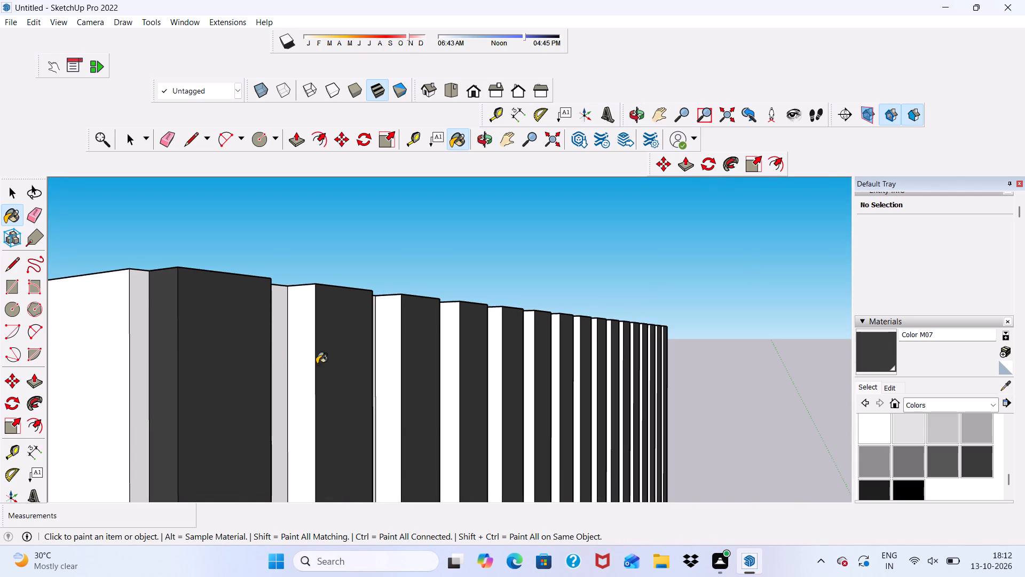
pyautogui.click(391, 382)
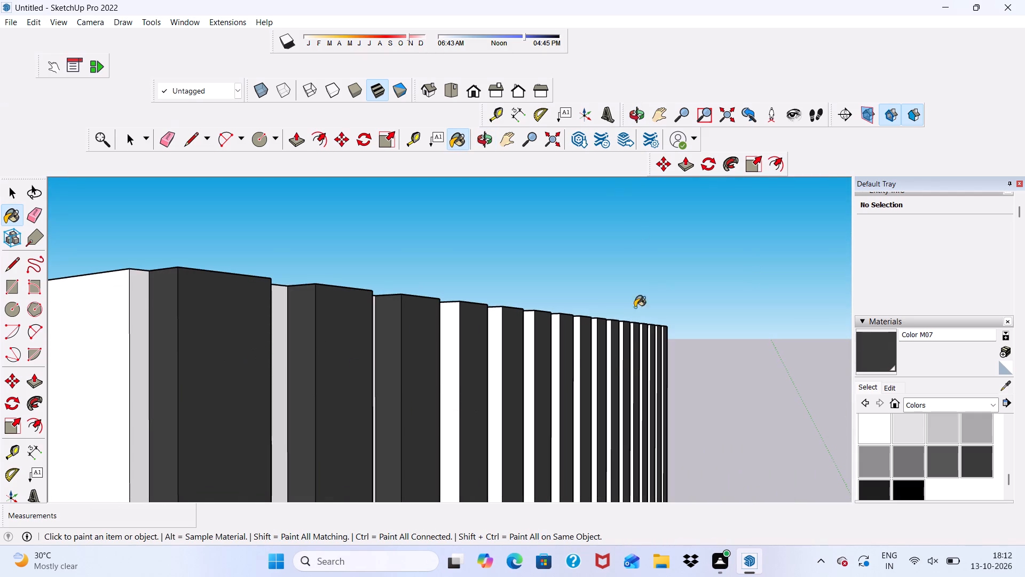
pyautogui.click(456, 361)
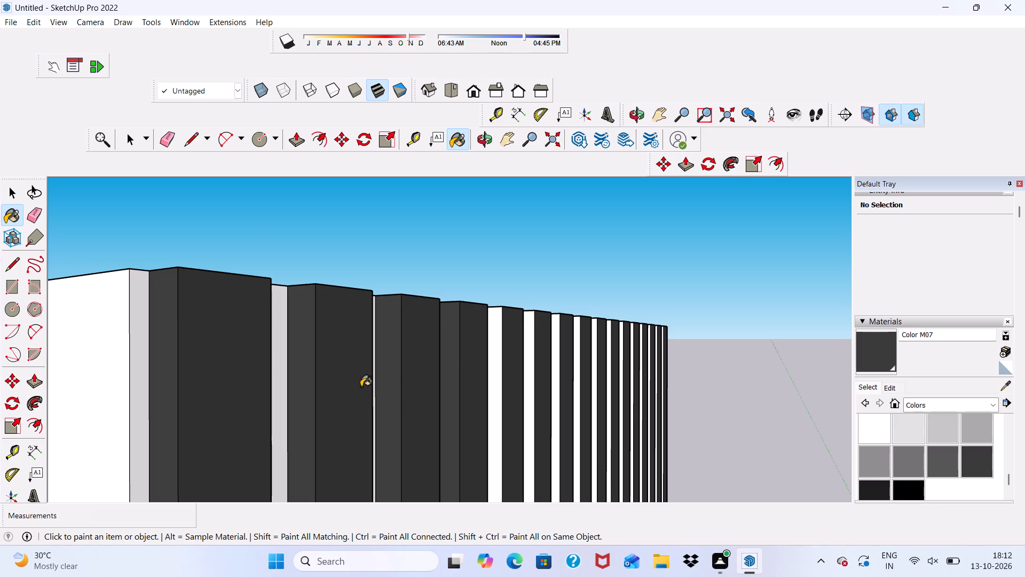
pyautogui.scroll(-1, 585, 381)
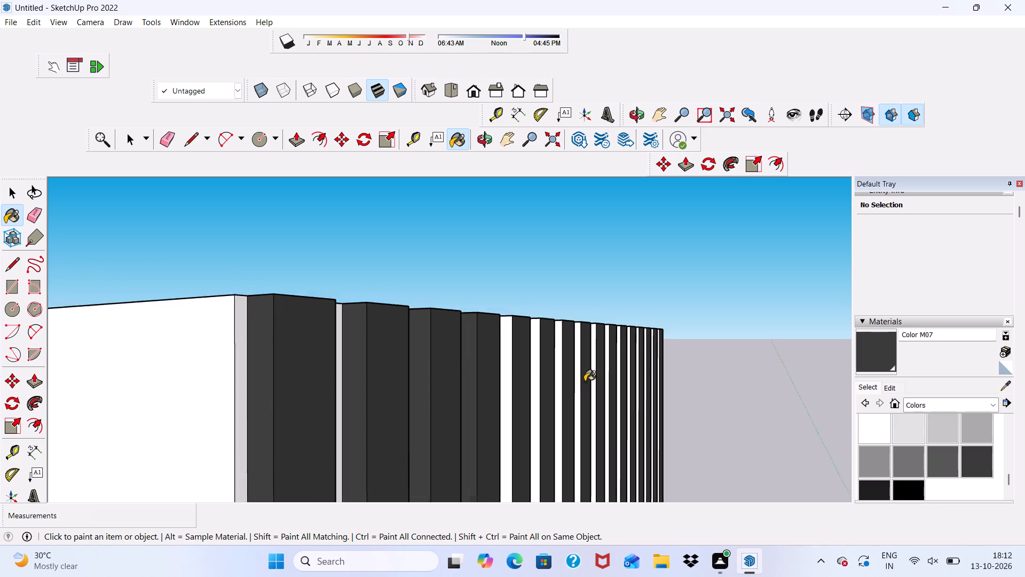
pyautogui.scroll(-1, 585, 381)
pyautogui.scroll(9, 568, 339)
pyautogui.click(499, 361)
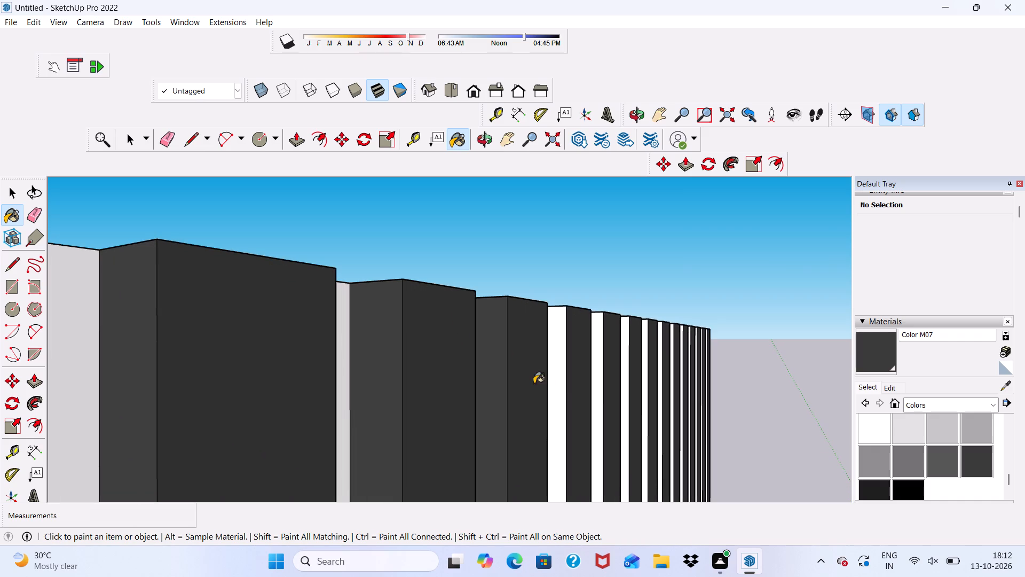
pyautogui.click(555, 403)
# Paint the rear-facing side faces of the next four side-wall ribs, continuing towards the front, with Color M07.
pyautogui.scroll(-12, 468, 336)
pyautogui.scroll(5, 562, 420)
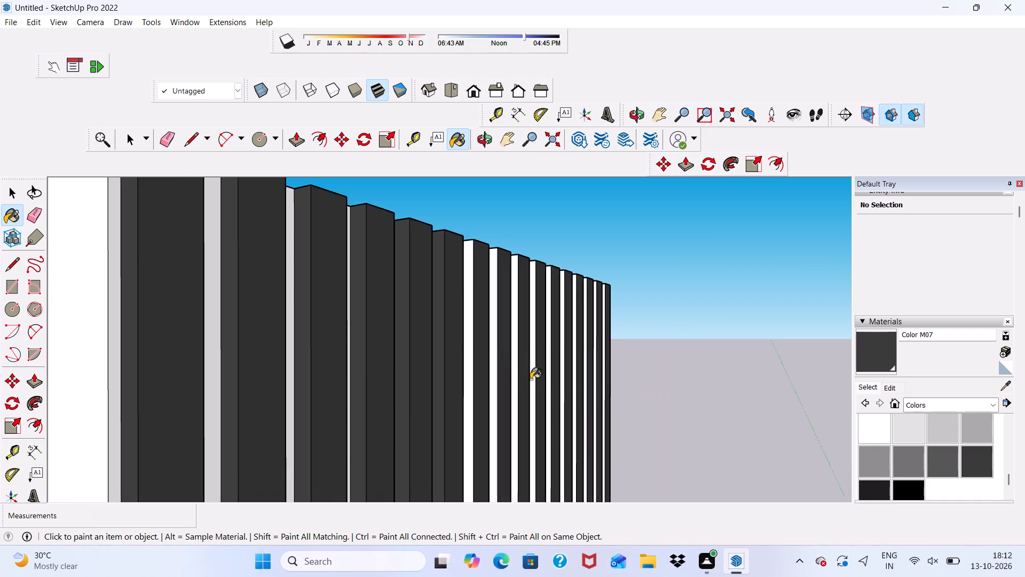
pyautogui.scroll(12, 463, 347)
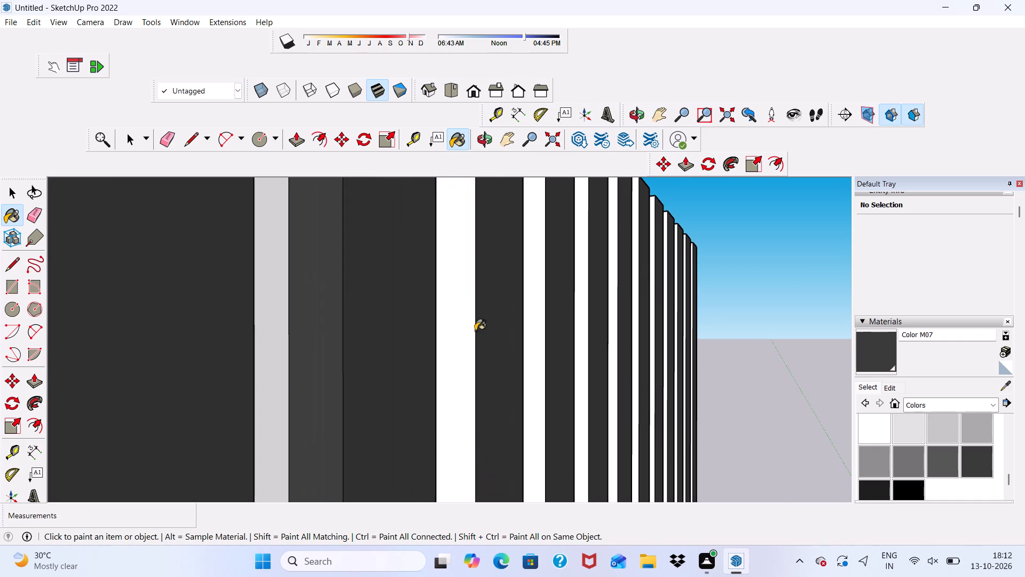
pyautogui.click(475, 331)
pyautogui.scroll(-7, 355, 388)
pyautogui.scroll(5, 320, 319)
pyautogui.scroll(-7, 332, 353)
pyautogui.scroll(3, 406, 340)
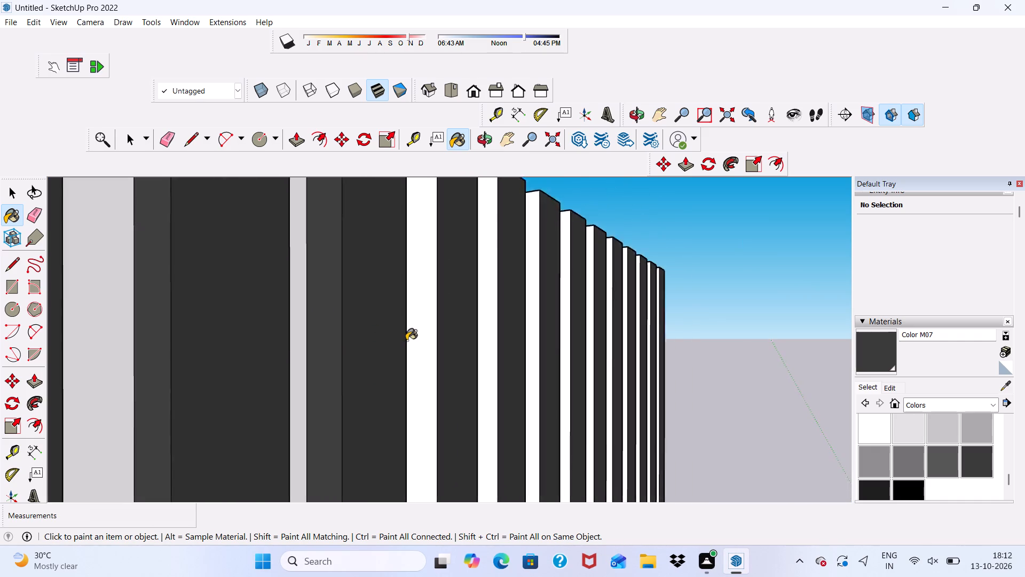
pyautogui.scroll(3, 406, 340)
pyautogui.click(433, 355)
pyautogui.moveTo(511, 381); pyautogui.dragTo(517, 386)
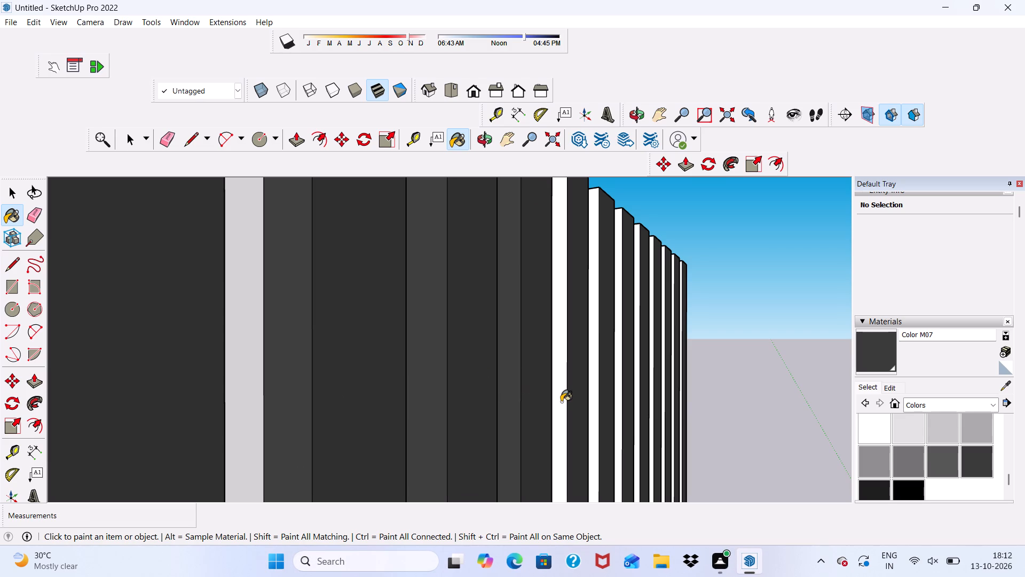
pyautogui.click(561, 402)
# Paint the rear-facing side faces of the remaining side-wall ribs, up to the front edge, with Color M07.
pyautogui.scroll(-7, 374, 324)
pyautogui.scroll(-7, 275, 325)
pyautogui.moveTo(365, 354); pyautogui.dragTo(172, 393, button='middle')
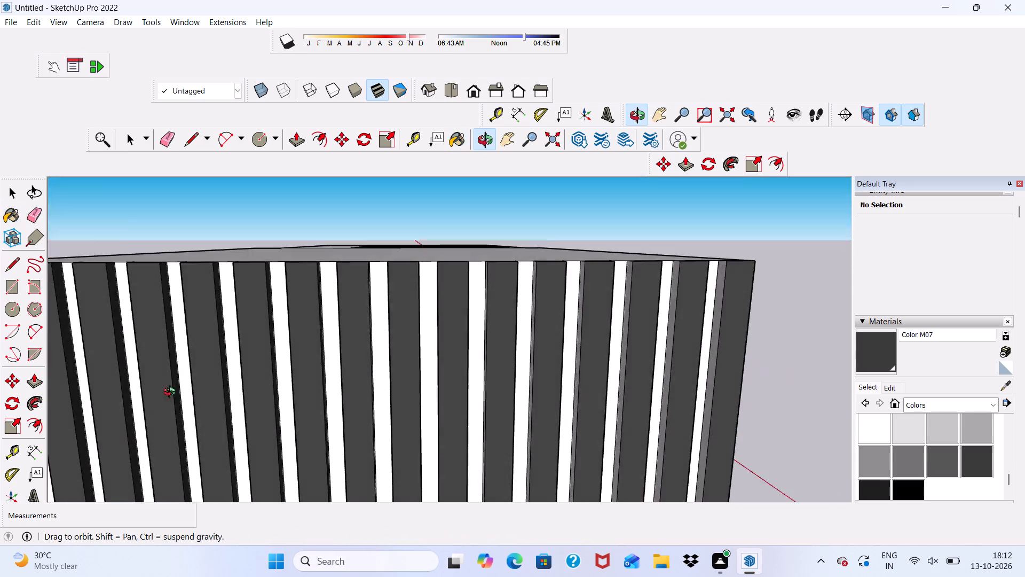
pyautogui.moveTo(172, 393); pyautogui.dragTo(445, 391, button='middle')
pyautogui.scroll(6, 478, 331)
pyautogui.scroll(4, 441, 292)
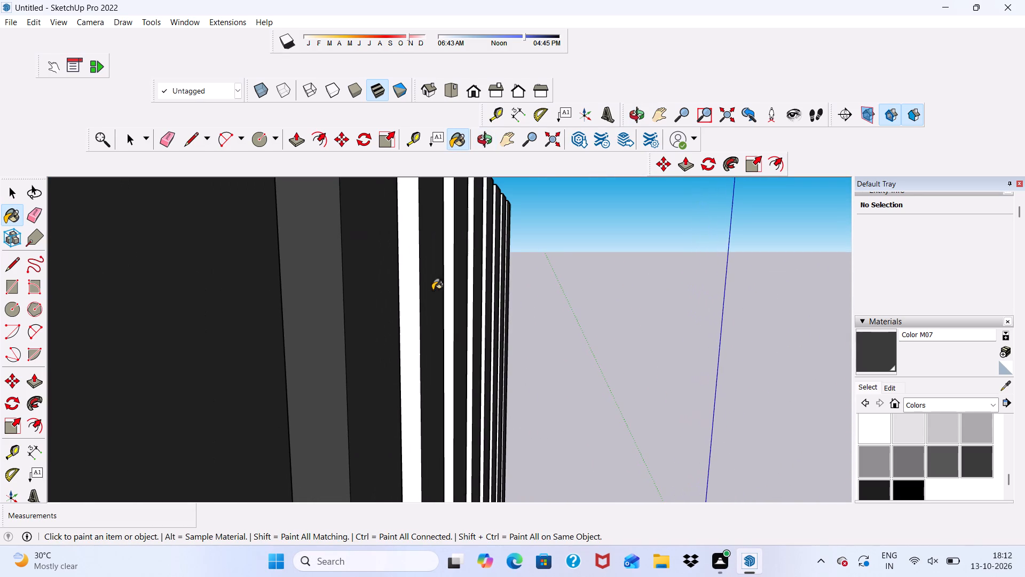
pyautogui.scroll(1, 432, 290)
pyautogui.click(406, 294)
pyautogui.click(454, 322)
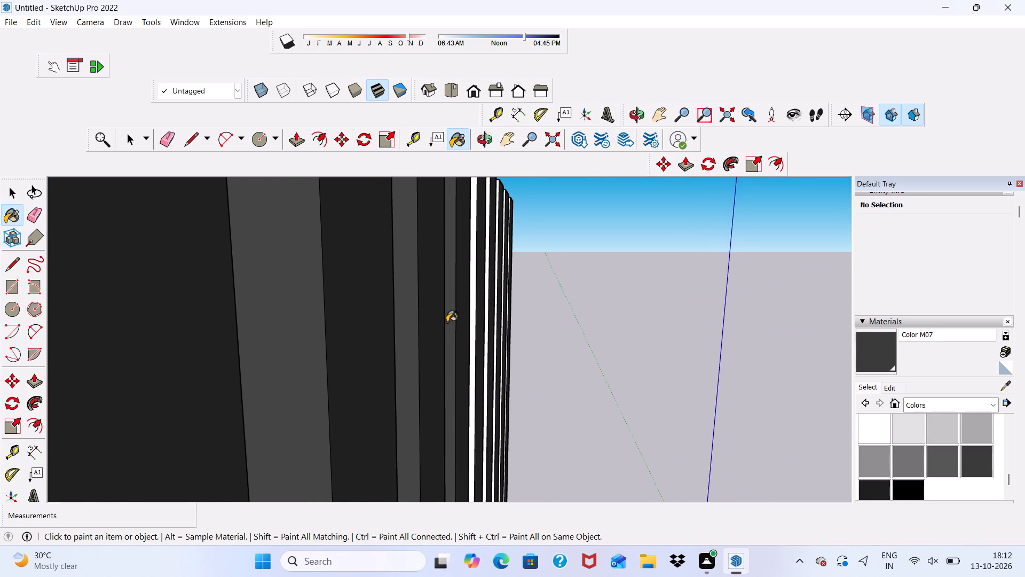
pyautogui.scroll(-7, 440, 322)
pyautogui.scroll(-5, 15, 339)
pyautogui.scroll(12, 461, 270)
pyautogui.moveTo(428, 271); pyautogui.dragTo(432, 279)
pyautogui.click(477, 339)
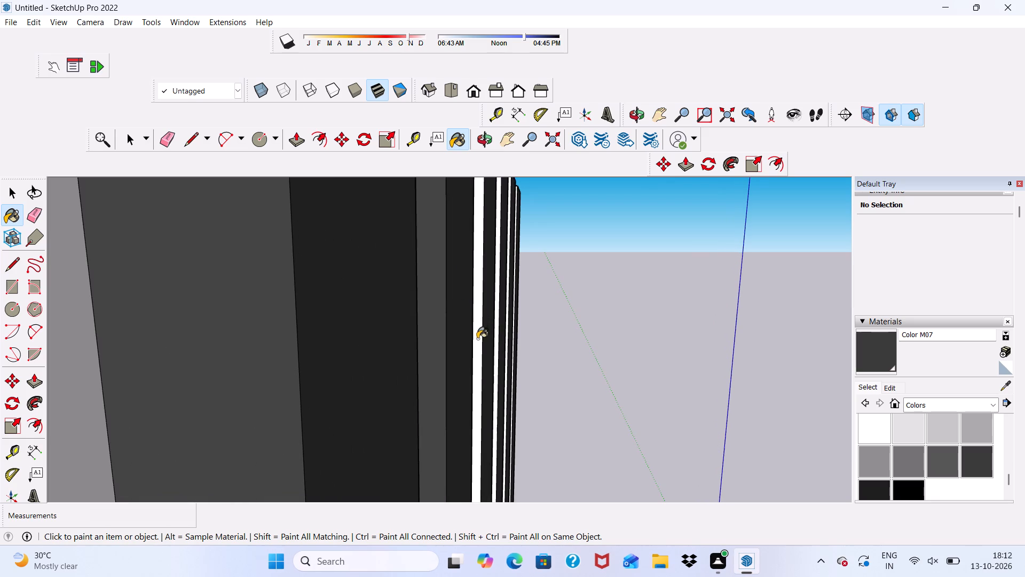
pyautogui.scroll(-20, 321, 333)
pyautogui.scroll(3, 394, 280)
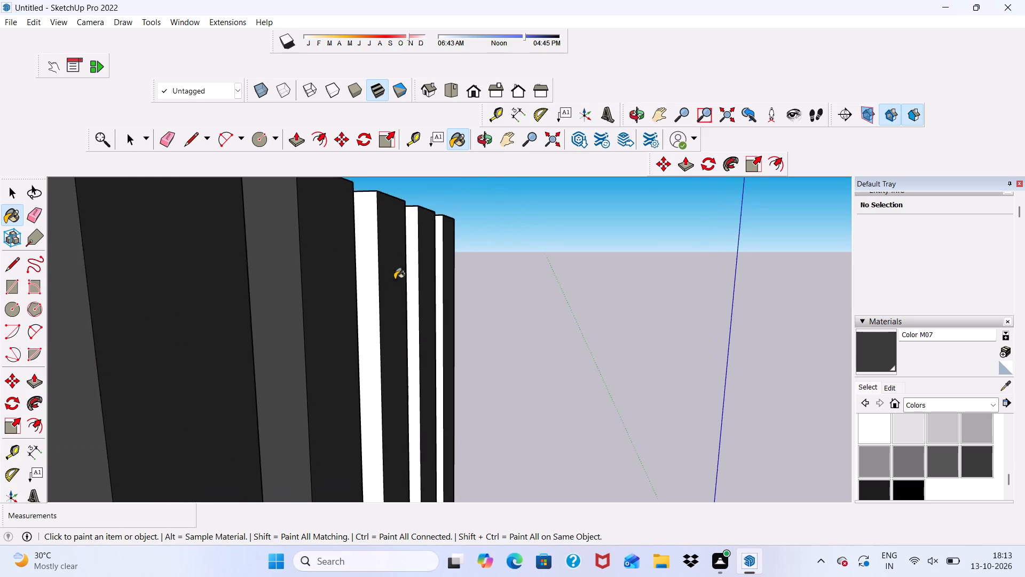
pyautogui.scroll(8, 395, 279)
pyautogui.click(365, 272)
pyautogui.click(429, 302)
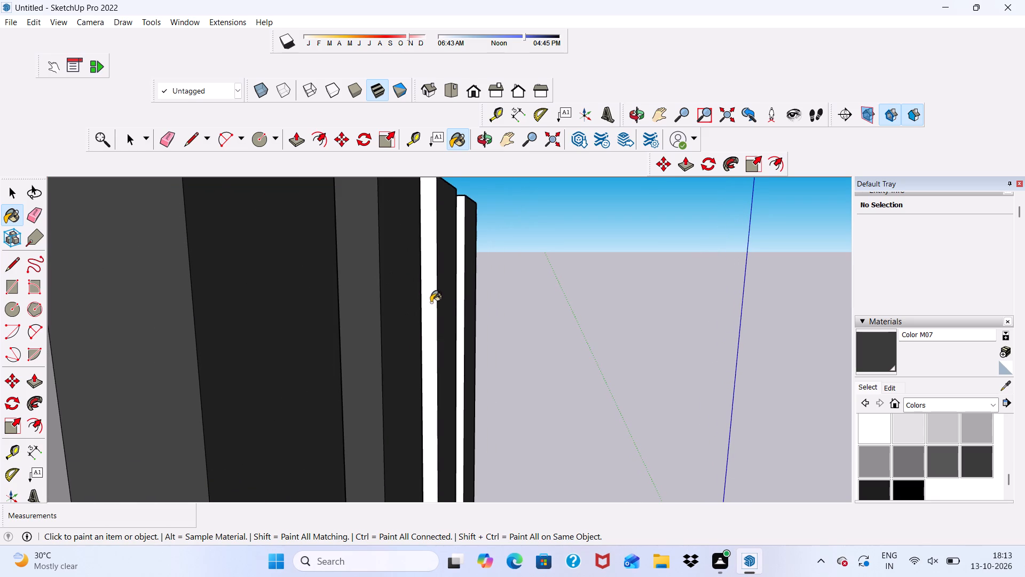
pyautogui.click(458, 323)
# Paint the top end faces of the three side-wall ribs nearest the front edge with Color M07.
pyautogui.scroll(-6, 441, 319)
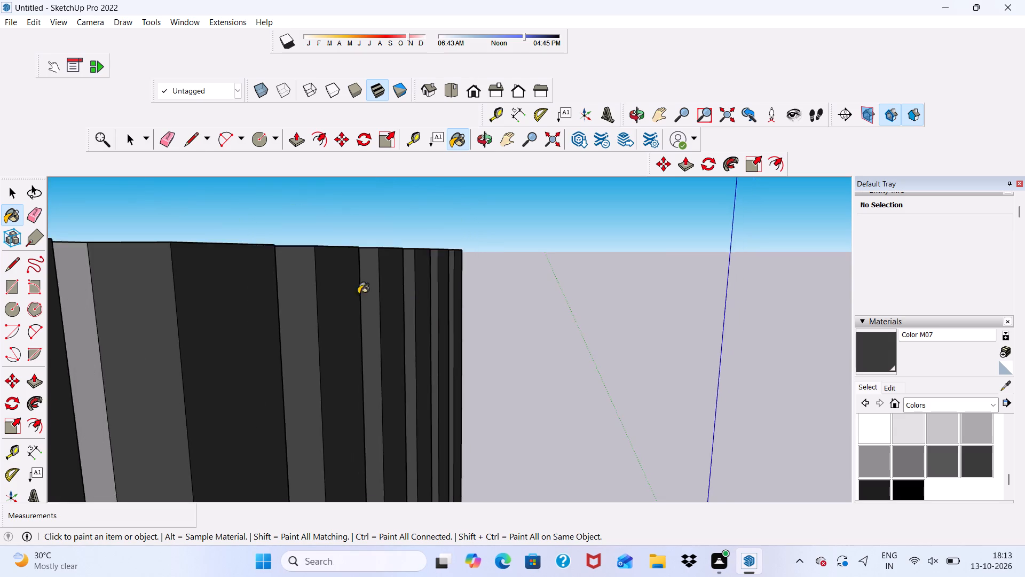
pyautogui.scroll(-4, 358, 294)
pyautogui.moveTo(318, 324); pyautogui.dragTo(29, 423, button='middle')
pyautogui.scroll(2, 143, 347)
pyautogui.scroll(-6, 183, 342)
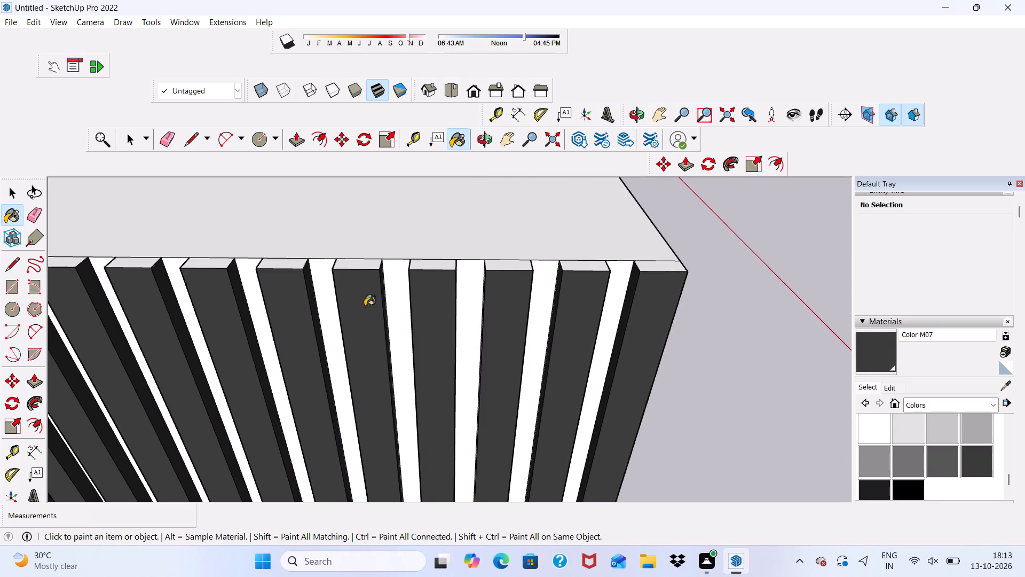
pyautogui.scroll(-13, 345, 324)
pyautogui.scroll(13, 529, 333)
pyautogui.scroll(-1, 429, 315)
pyautogui.click(423, 312)
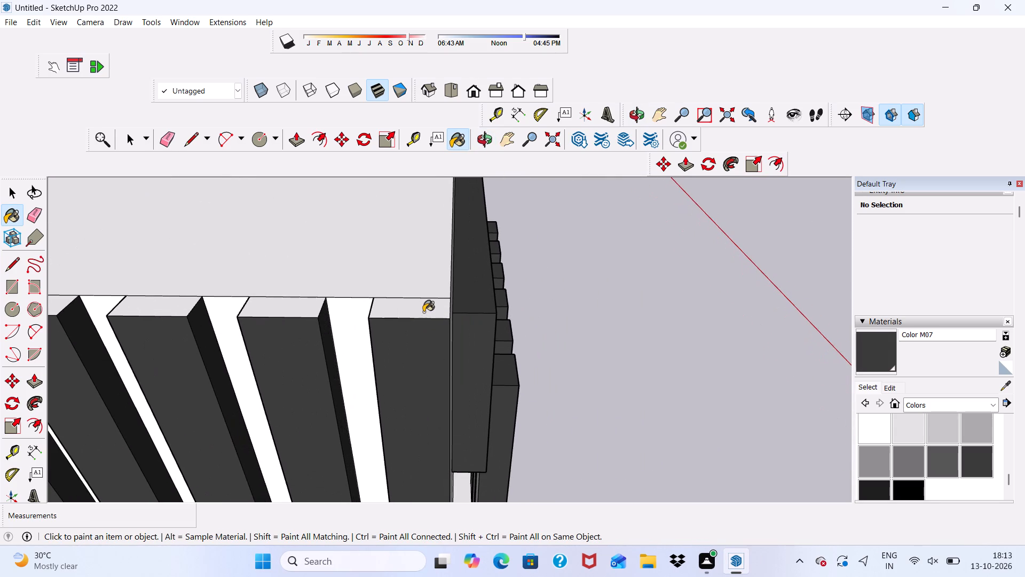
pyautogui.scroll(2, 286, 307)
pyautogui.click(302, 302)
pyautogui.click(145, 308)
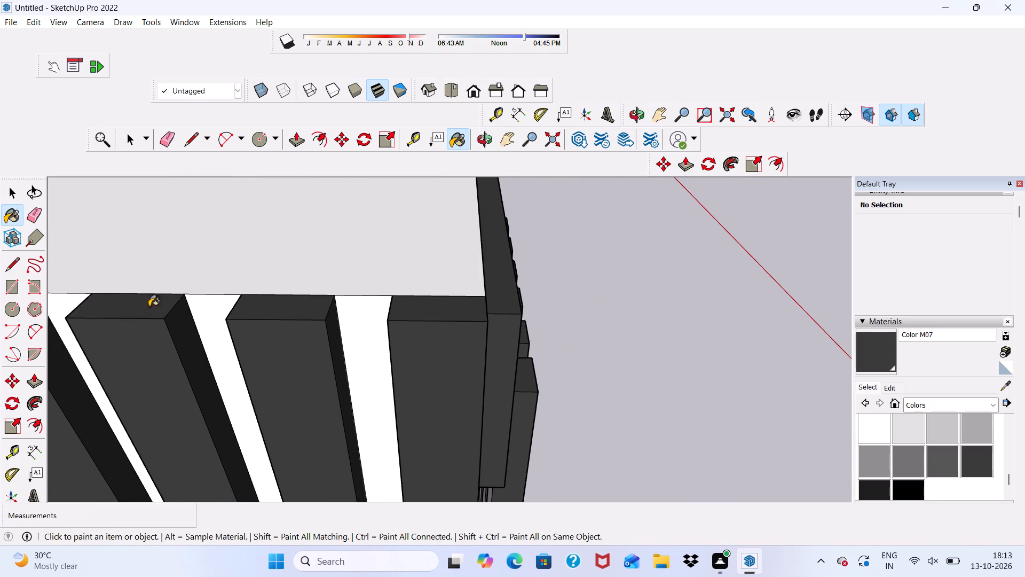
# Paint the top end faces of the first three side-wall ribs from the rear edge with Color M07.
pyautogui.scroll(-20, 156, 311)
pyautogui.scroll(-1, 156, 311)
pyautogui.scroll(7, 269, 341)
pyautogui.scroll(3, 345, 402)
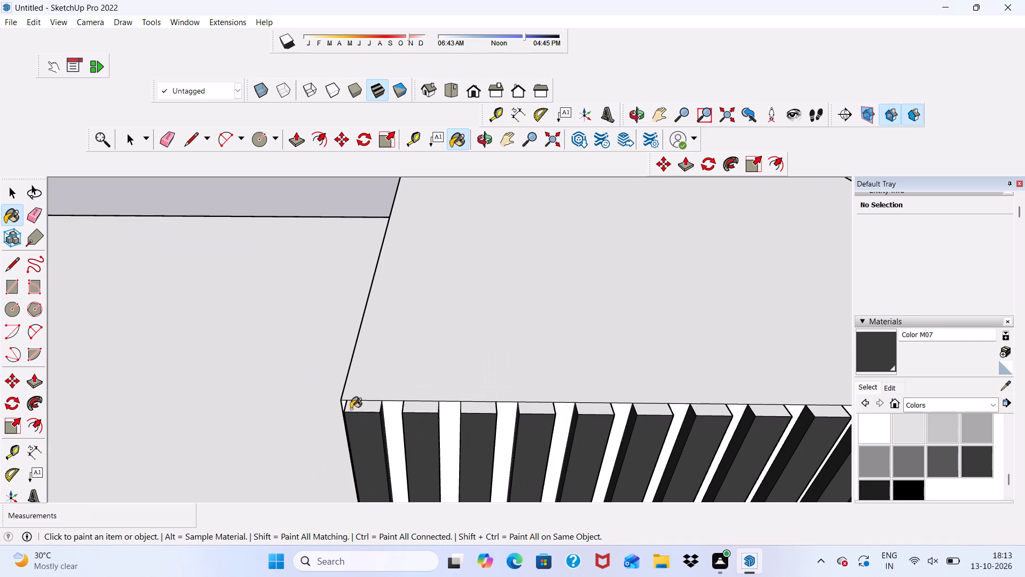
pyautogui.click(351, 409)
pyautogui.click(413, 410)
pyautogui.click(471, 412)
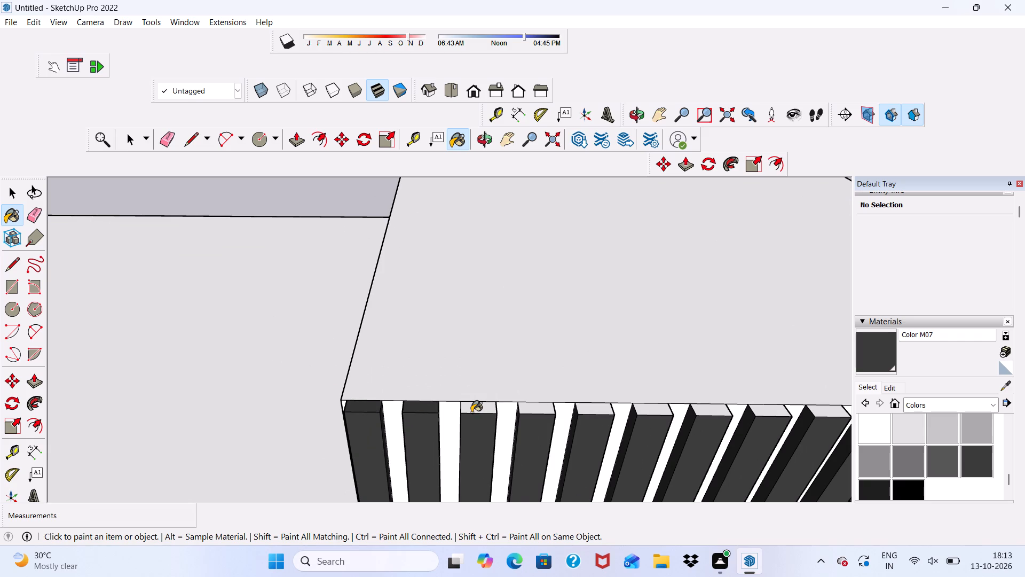
pyautogui.click(539, 416)
# Paint the top end faces of the next four side-wall ribs, continuing towards the front, with Color M07.
pyautogui.scroll(-6, 318, 380)
pyautogui.scroll(5, 439, 367)
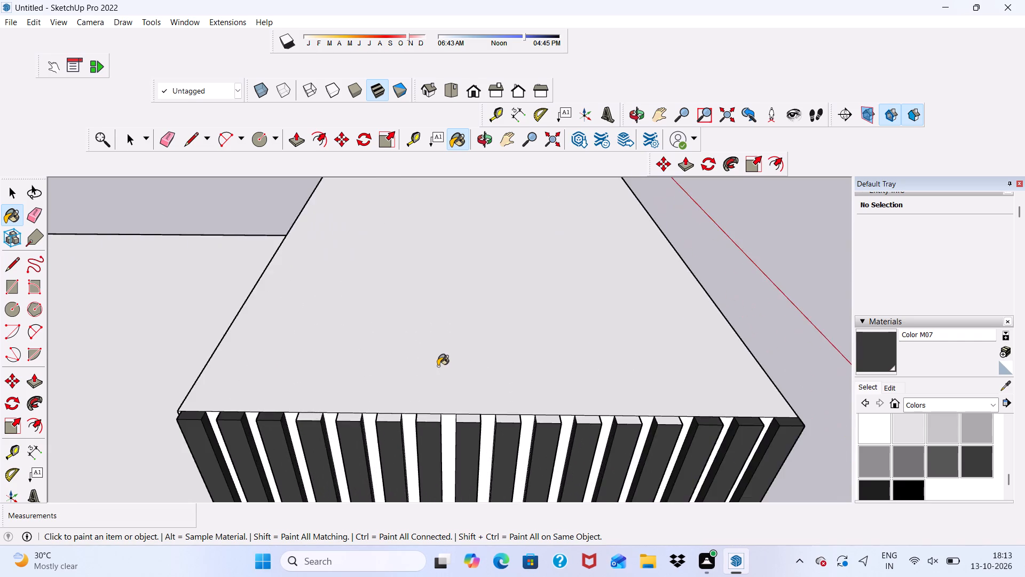
pyautogui.scroll(6, 438, 366)
pyautogui.click(338, 411)
pyautogui.click(395, 414)
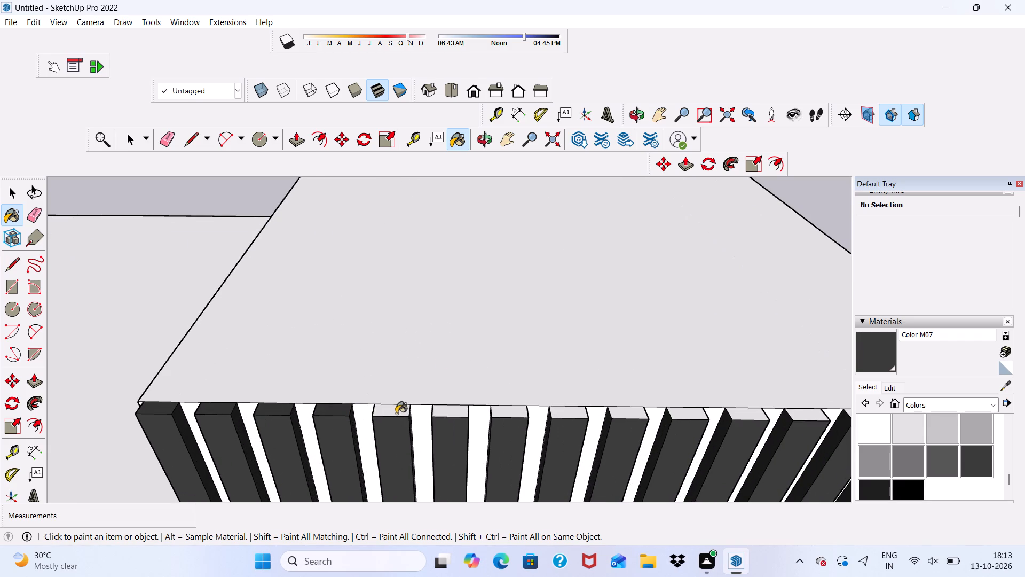
pyautogui.click(459, 412)
pyautogui.click(506, 411)
# Paint the top end faces of the six remaining side-wall ribs in the middle of the row with Color M07.
pyautogui.scroll(-5, 371, 379)
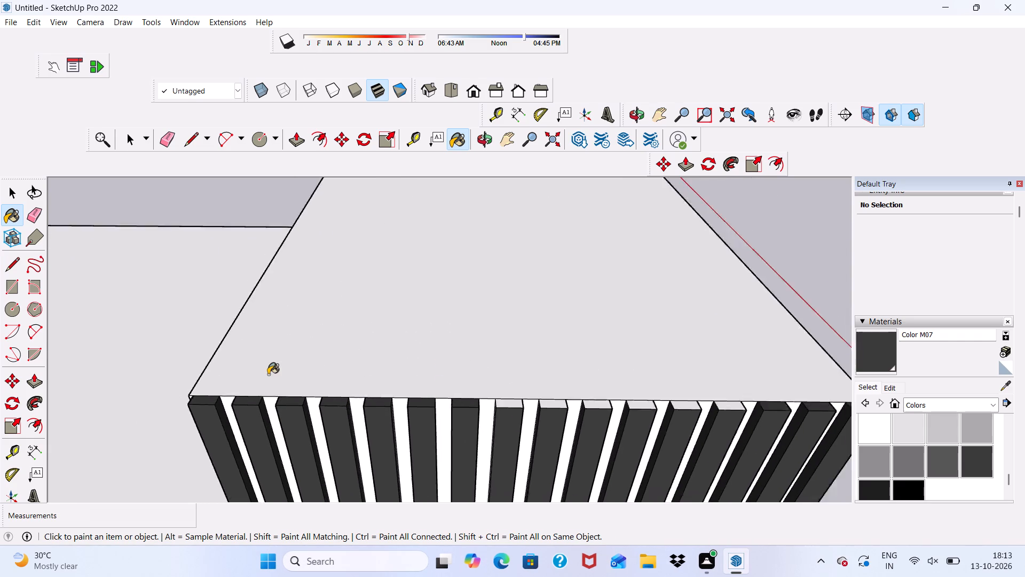
pyautogui.scroll(-2, 268, 375)
pyautogui.scroll(1, 266, 375)
pyautogui.scroll(-5, 270, 377)
pyautogui.scroll(6, 492, 390)
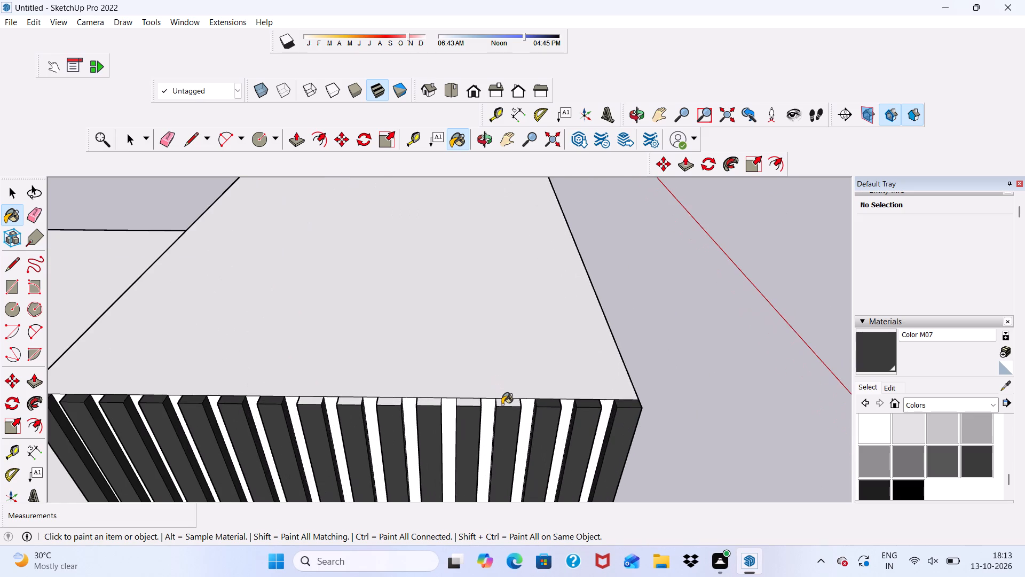
pyautogui.click(502, 404)
pyautogui.scroll(4, 482, 403)
pyautogui.click(452, 404)
pyautogui.click(396, 404)
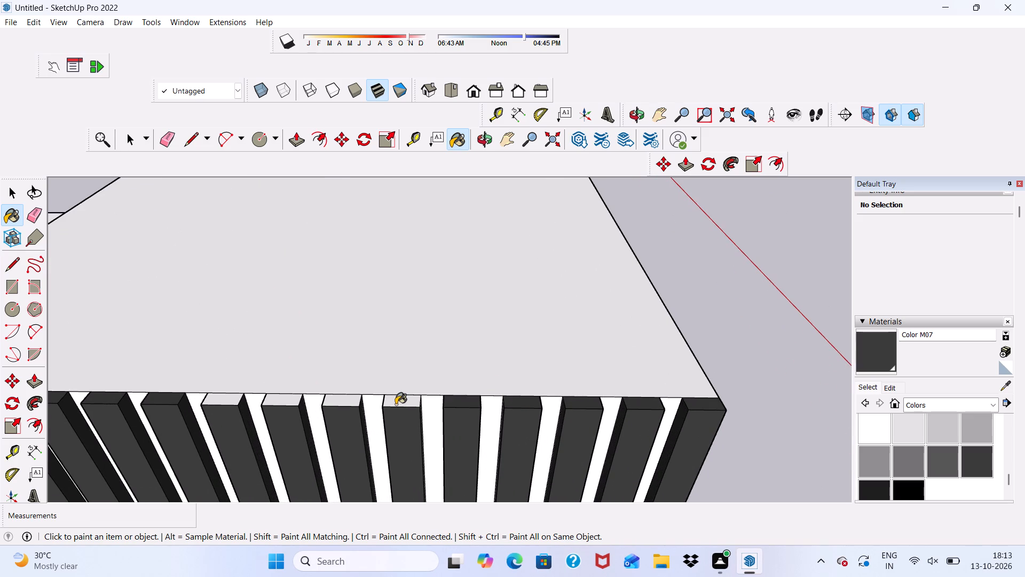
pyautogui.click(339, 403)
pyautogui.click(275, 403)
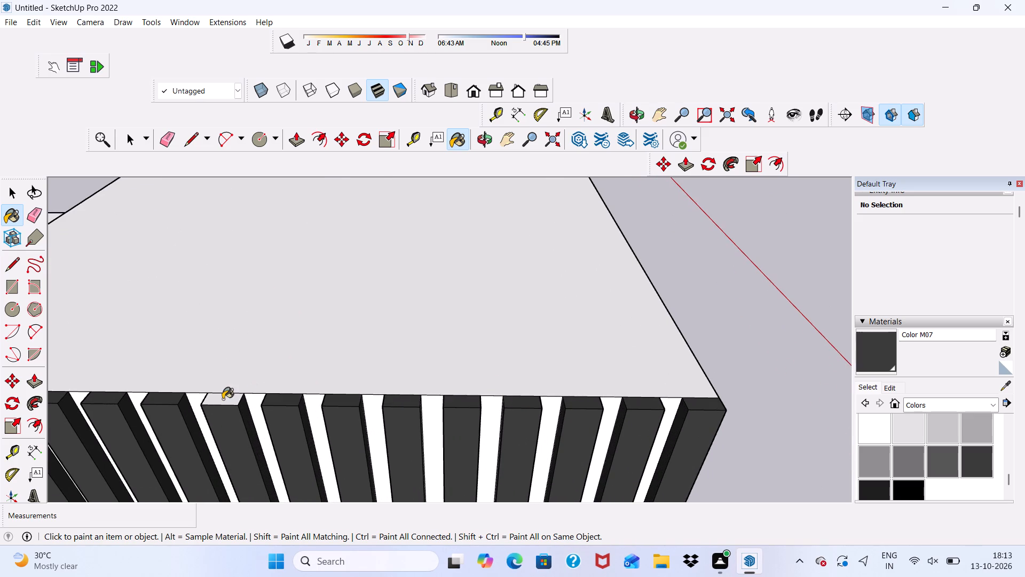
pyautogui.click(223, 399)
# Paint the outward face of the upper tall window frame below the ribbed side wall with Color M07.
pyautogui.scroll(-6, 223, 399)
pyautogui.scroll(-11, 293, 330)
pyautogui.moveTo(405, 383); pyautogui.dragTo(444, 276, button='middle')
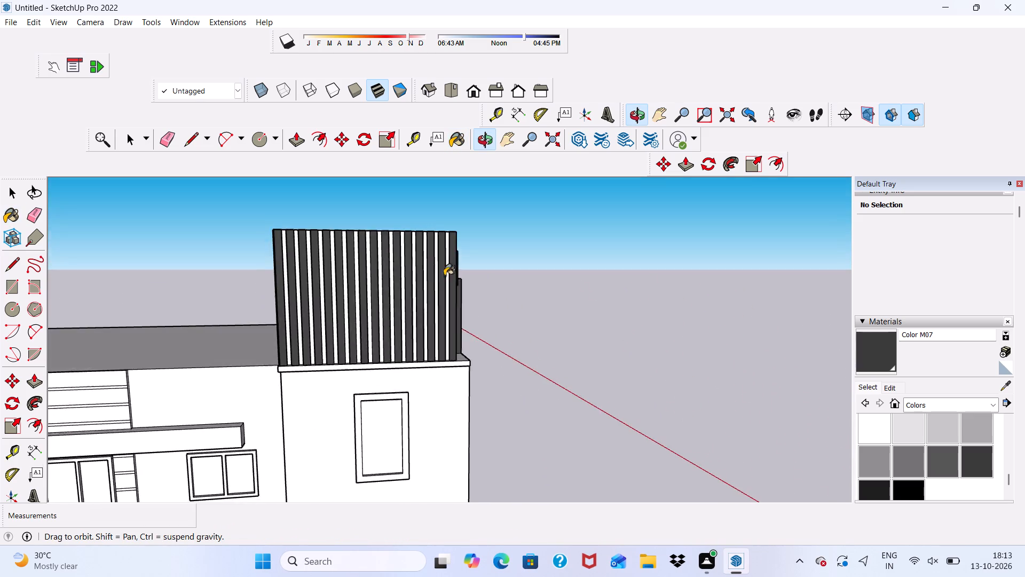
pyautogui.moveTo(444, 276); pyautogui.dragTo(444, 278, button='middle')
pyautogui.scroll(6, 398, 332)
pyautogui.scroll(11, 369, 378)
pyautogui.scroll(-2, 325, 382)
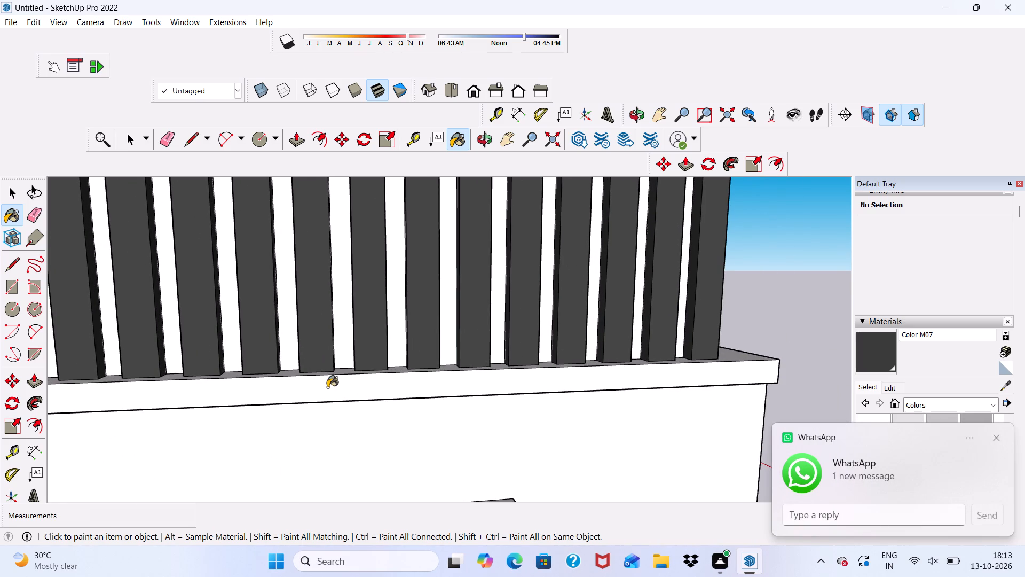
pyautogui.scroll(1, 327, 388)
pyautogui.scroll(-6, 283, 401)
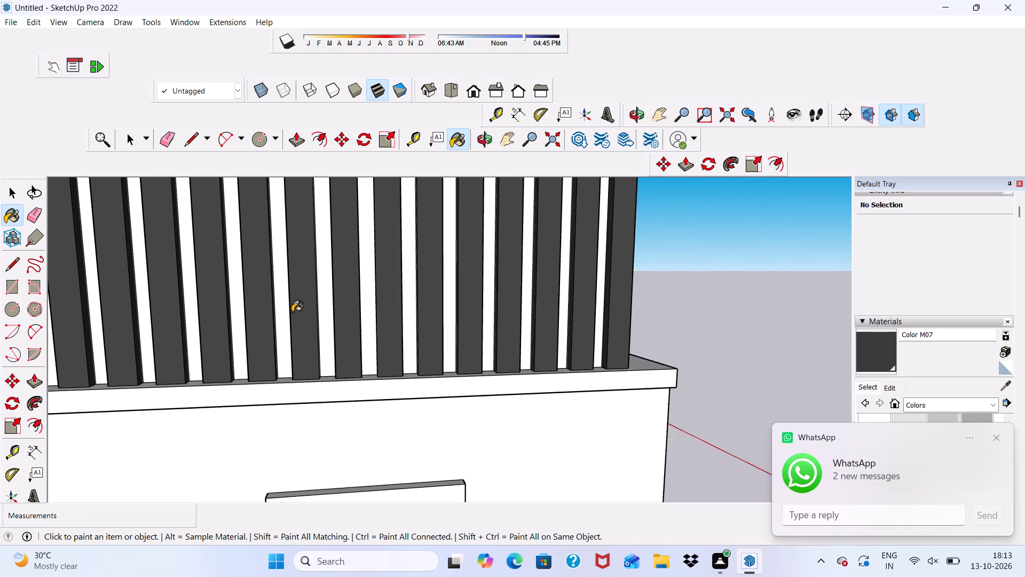
pyautogui.scroll(-12, 302, 332)
pyautogui.scroll(7, 407, 408)
pyautogui.scroll(4, 401, 352)
pyautogui.click(400, 346)
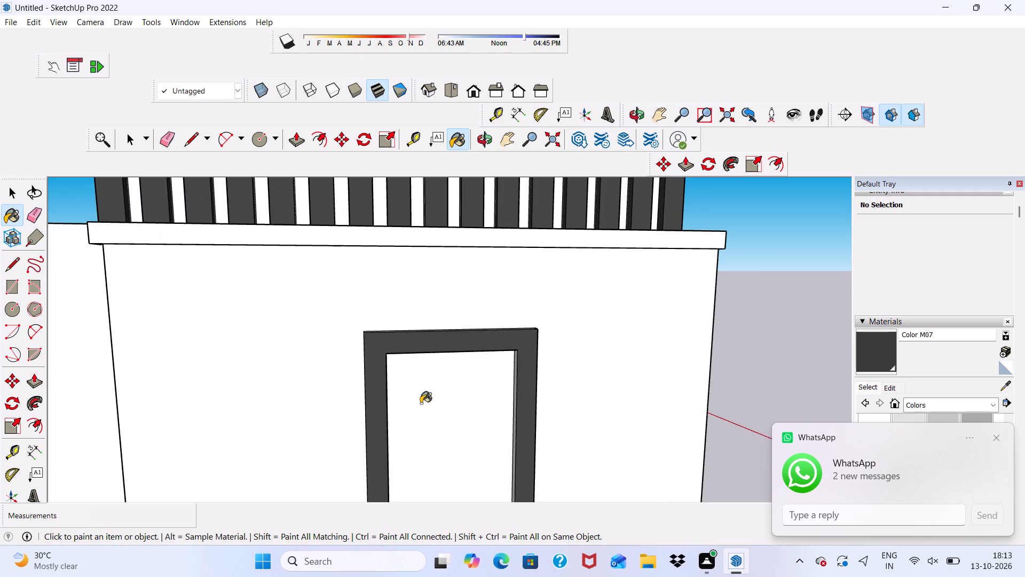
# Paint the upper window frame's outer side face towards the house front and its top face with Color M07.
pyautogui.moveTo(421, 403); pyautogui.dragTo(236, 431, button='middle')
pyautogui.scroll(7, 414, 430)
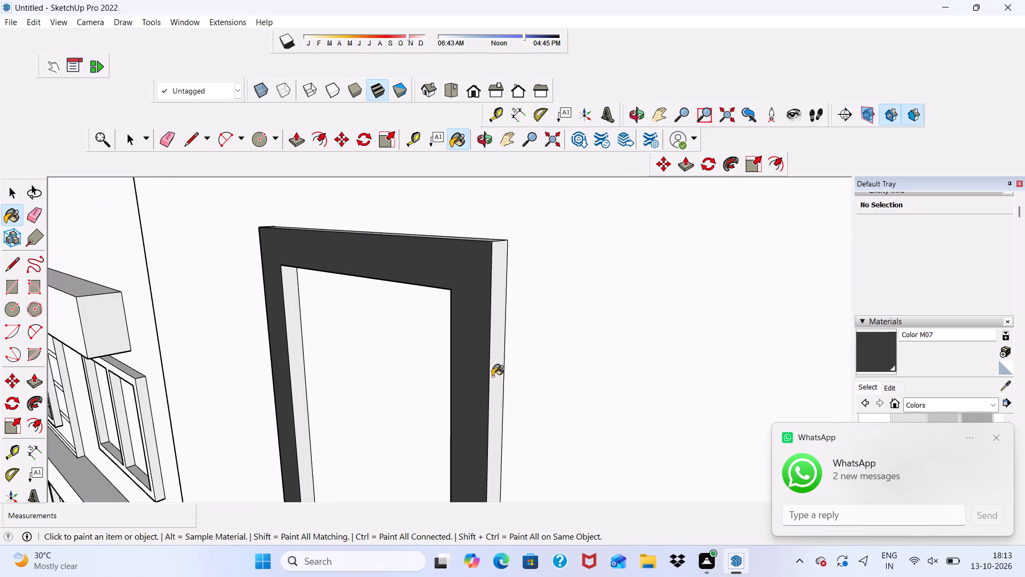
pyautogui.click(492, 376)
pyautogui.moveTo(472, 301); pyautogui.dragTo(484, 368, button='middle')
pyautogui.scroll(-1, 474, 334)
pyautogui.click(476, 286)
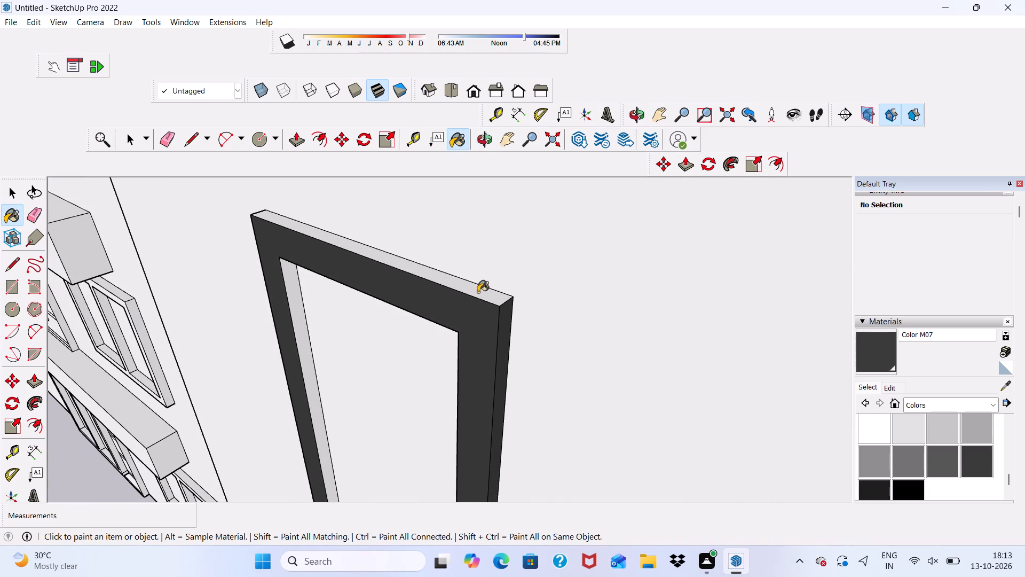
# Paint the inner faces of the upper window frame, both jambs, sill and head, with Color M07.
pyautogui.scroll(5, 320, 329)
pyautogui.click(286, 305)
pyautogui.scroll(-10, 314, 351)
pyautogui.moveTo(441, 363); pyautogui.dragTo(582, 276, button='middle')
pyautogui.scroll(8, 629, 453)
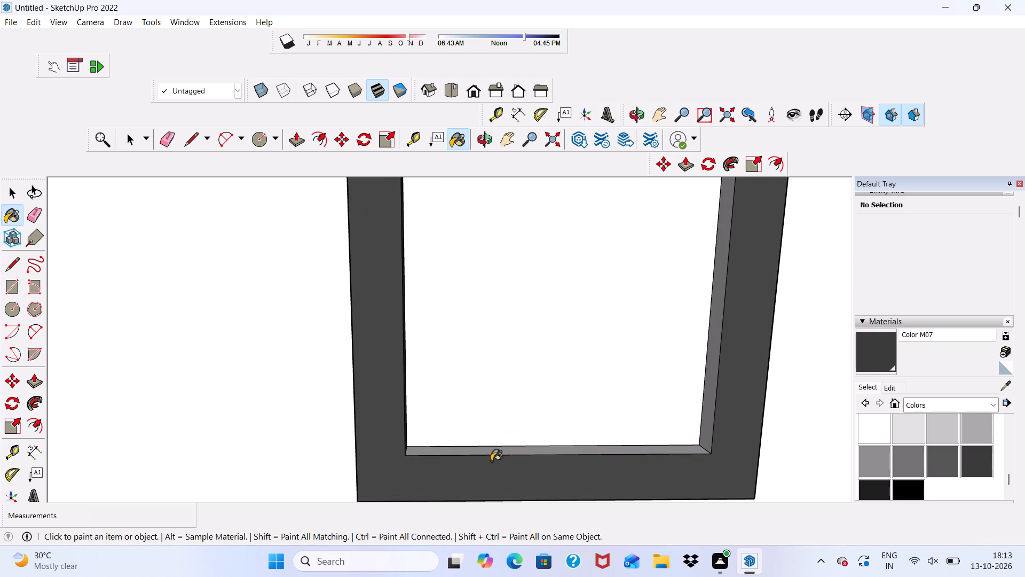
pyautogui.click(484, 450)
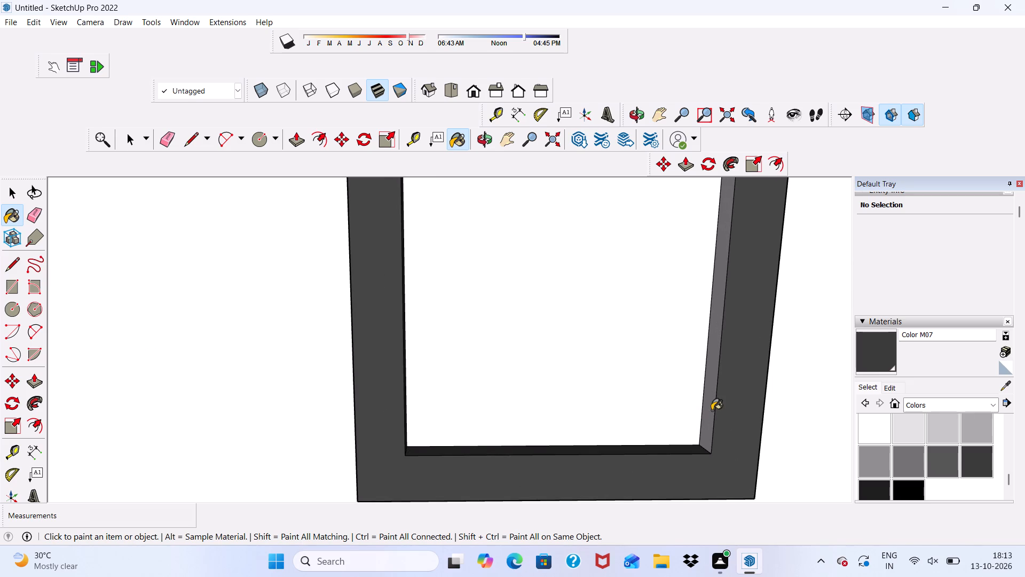
pyautogui.click(709, 401)
pyautogui.scroll(-2, 700, 408)
pyautogui.moveTo(692, 420); pyautogui.dragTo(586, 411, button='middle')
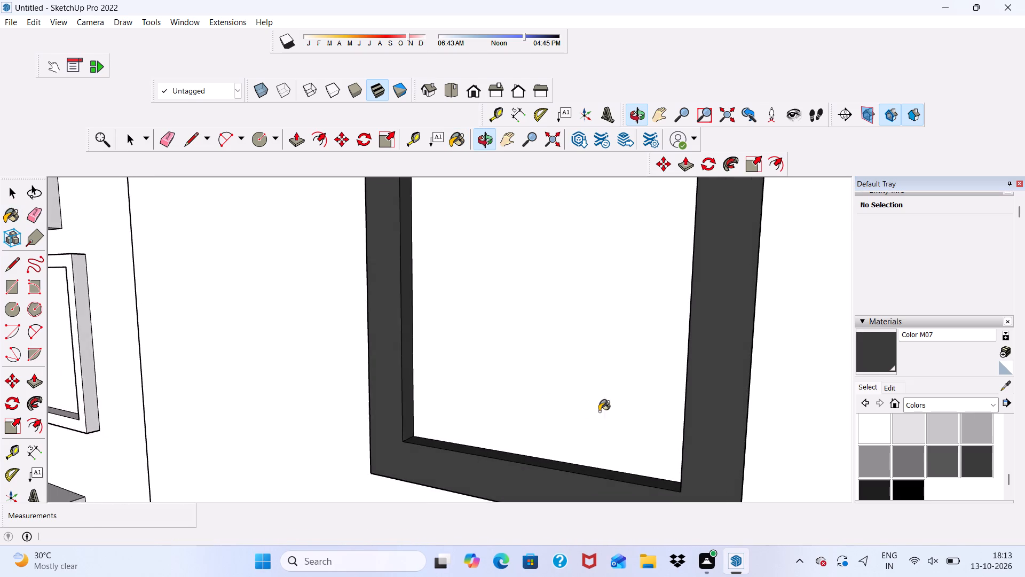
pyautogui.scroll(-13, 430, 411)
pyautogui.moveTo(477, 334); pyautogui.dragTo(507, 244, button='middle')
pyautogui.scroll(5, 507, 244)
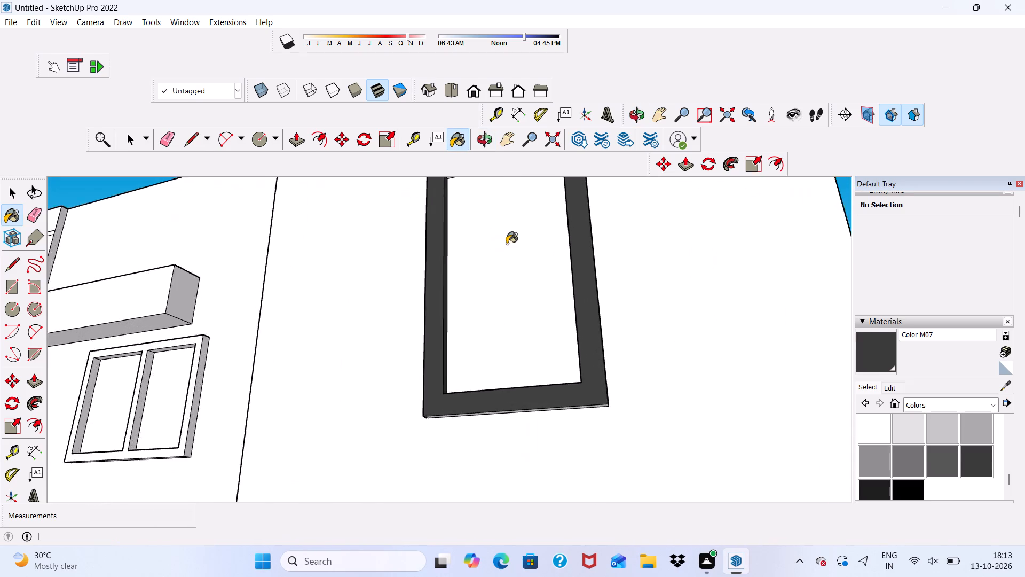
pyautogui.scroll(-6, 499, 307)
pyautogui.scroll(9, 471, 262)
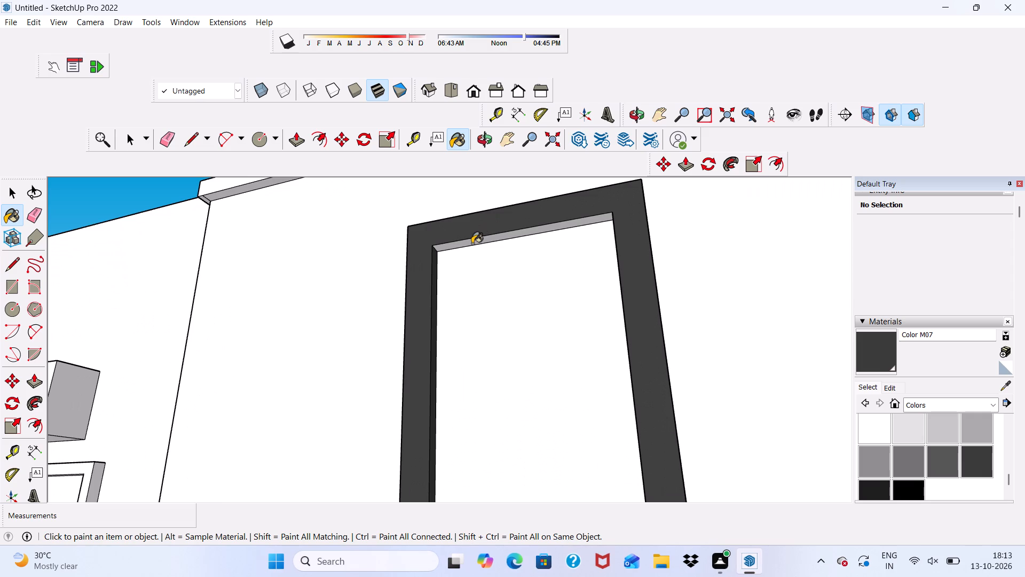
pyautogui.click(472, 244)
# Paint the outward face of the lower tall window frame on the same side wall with Color M07.
pyautogui.scroll(-19, 406, 279)
pyautogui.scroll(7, 414, 417)
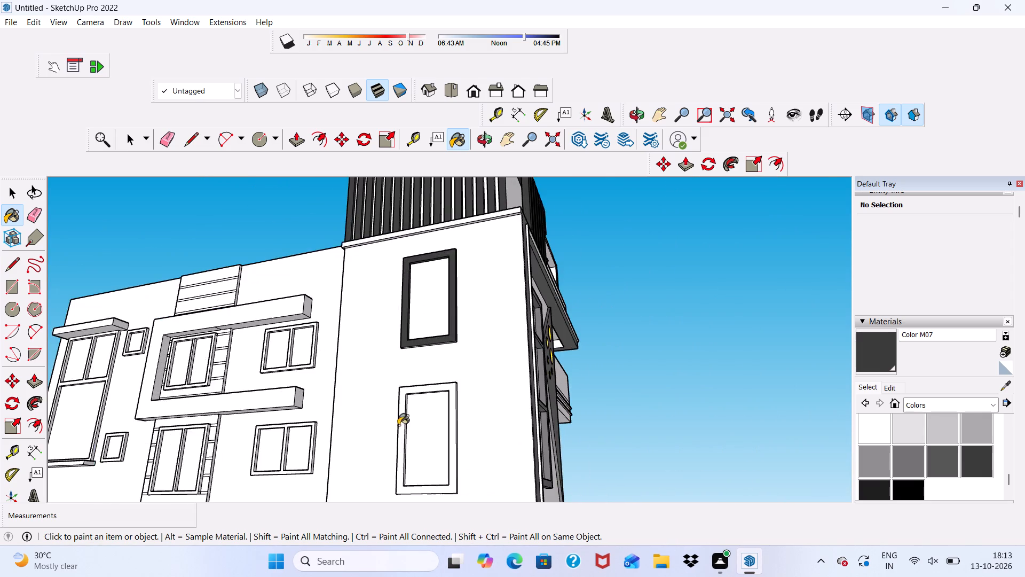
pyautogui.scroll(2, 398, 425)
pyautogui.click(404, 412)
# Paint the inner faces of the lower window frame, both jambs, head and sill, with Color M07.
pyautogui.scroll(4, 442, 381)
pyautogui.moveTo(448, 389); pyautogui.dragTo(538, 361, button='middle')
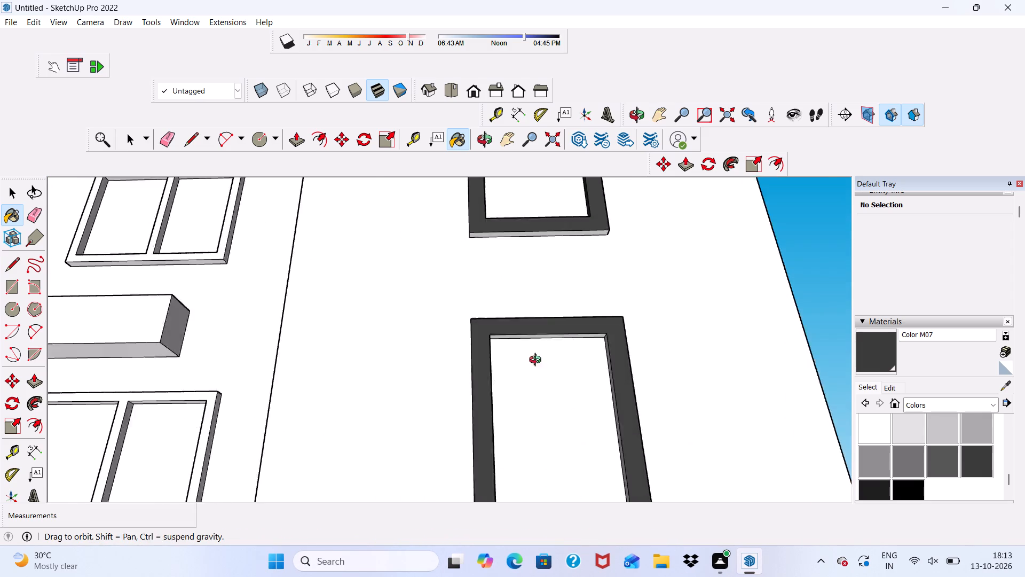
pyautogui.moveTo(538, 361); pyautogui.dragTo(580, 370, button='middle')
pyautogui.scroll(6, 622, 394)
pyautogui.click(715, 416)
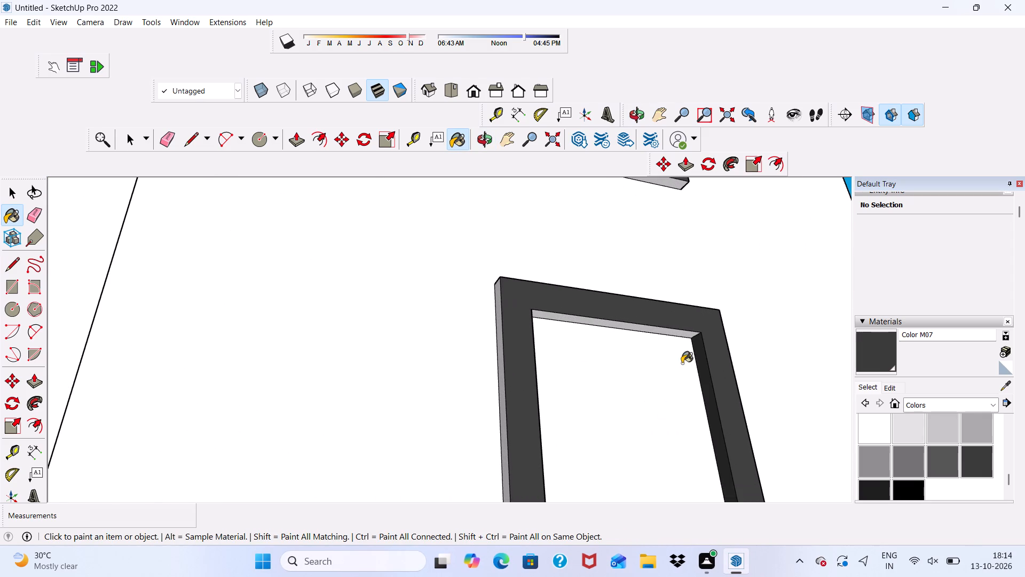
pyautogui.click(664, 332)
pyautogui.scroll(-2, 627, 375)
pyautogui.moveTo(625, 380); pyautogui.dragTo(445, 422, button='middle')
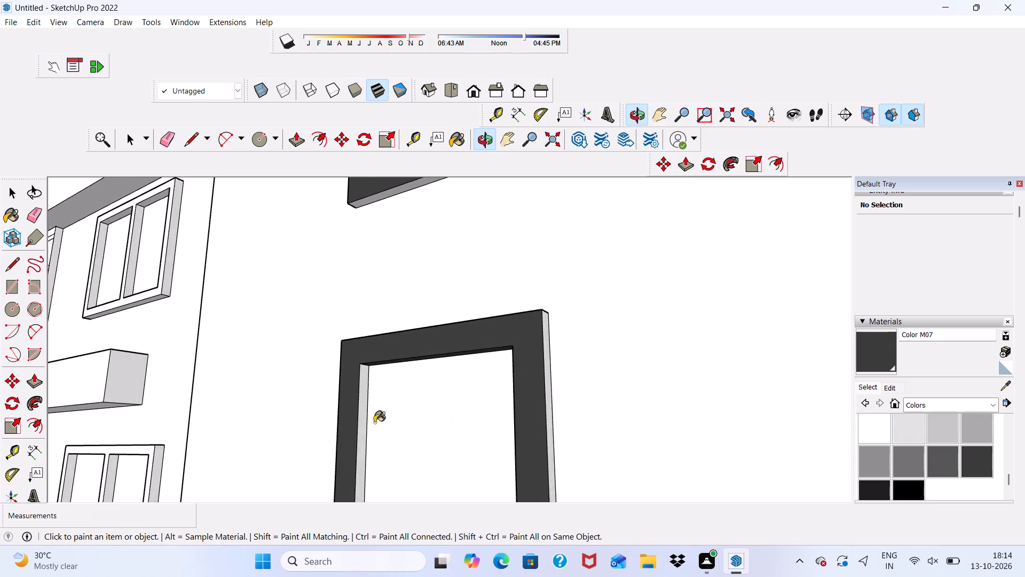
pyautogui.scroll(4, 345, 423)
pyautogui.click(368, 406)
pyautogui.scroll(-7, 370, 387)
pyautogui.scroll(-10, 481, 326)
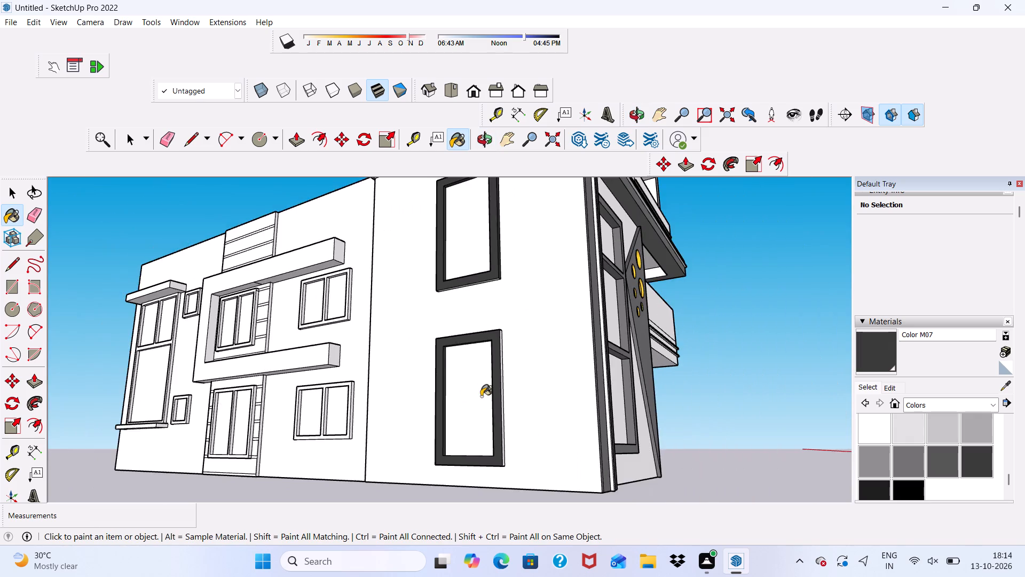
pyautogui.moveTo(483, 397); pyautogui.dragTo(465, 471, button='middle')
pyautogui.scroll(2, 442, 400)
pyautogui.scroll(-6, 440, 333)
pyautogui.scroll(13, 444, 474)
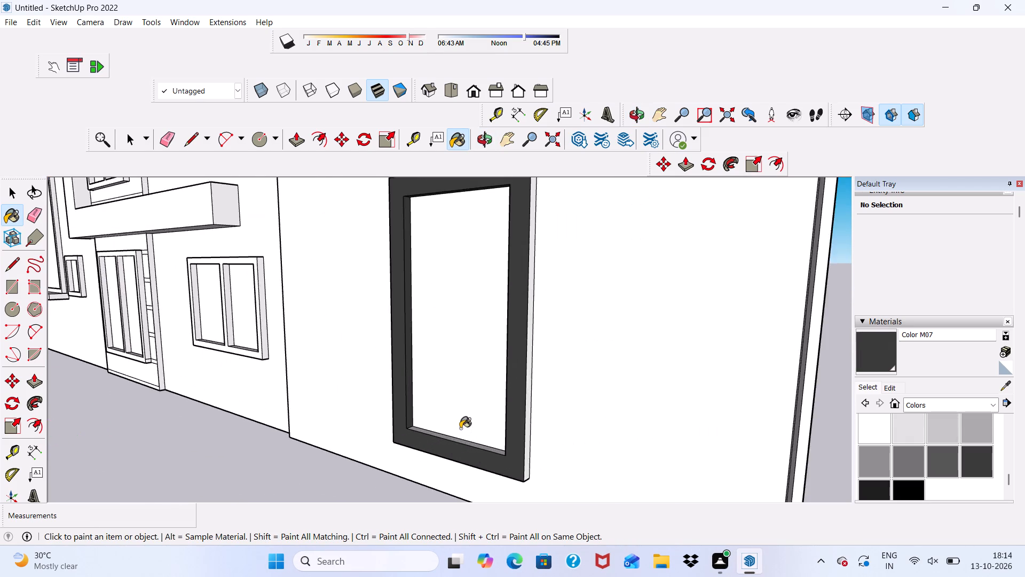
pyautogui.scroll(9, 460, 428)
pyautogui.click(454, 447)
# Paint both outer side faces of the lower window frame with Color M07.
pyautogui.scroll(-7, 372, 413)
pyautogui.scroll(6, 478, 410)
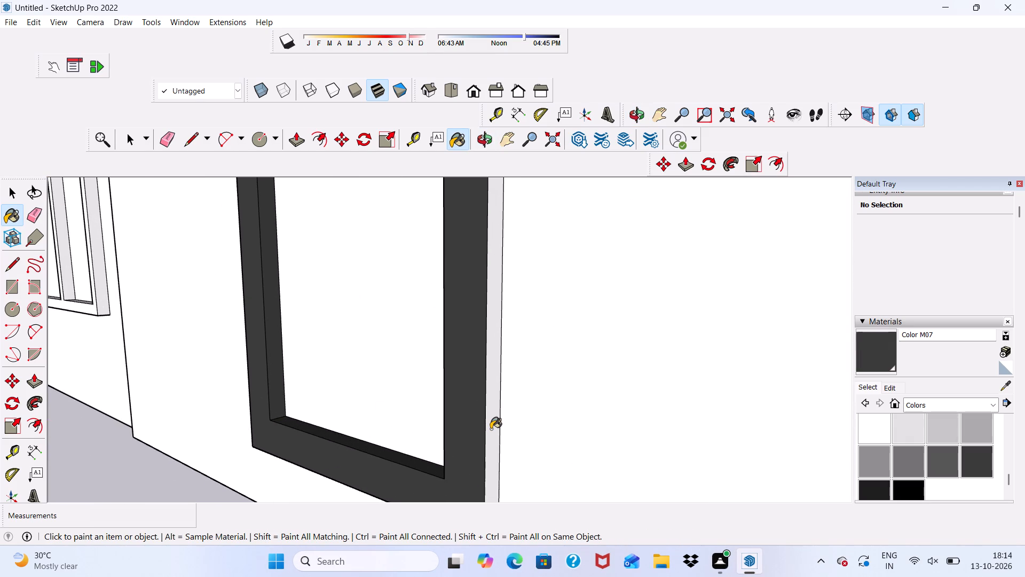
pyautogui.click(491, 429)
pyautogui.scroll(-6, 445, 397)
pyautogui.moveTo(365, 419); pyautogui.dragTo(545, 420, button='middle')
pyautogui.scroll(5, 501, 414)
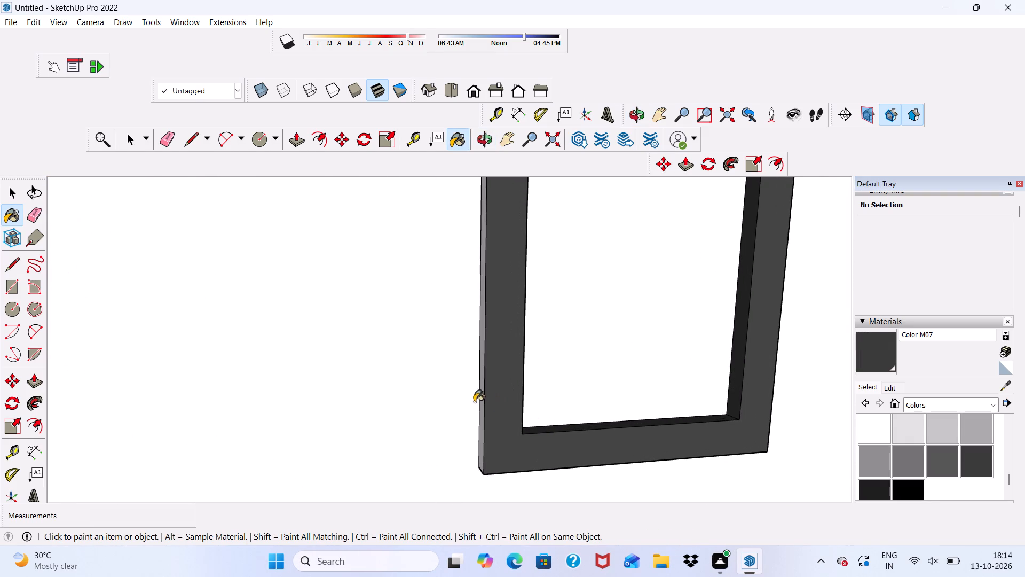
pyautogui.click(477, 411)
pyautogui.scroll(-2, 472, 423)
pyautogui.scroll(3, 472, 423)
pyautogui.scroll(-1, 472, 423)
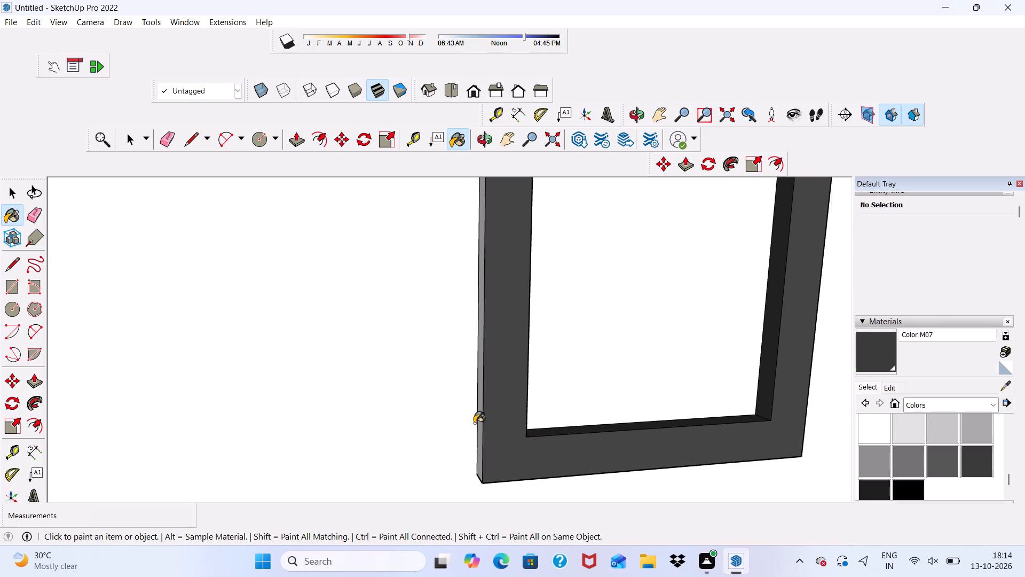
pyautogui.scroll(5, 474, 423)
pyautogui.click(484, 419)
# Paint the top outer face of the lower window frame with Color M07.
pyautogui.scroll(-11, 422, 419)
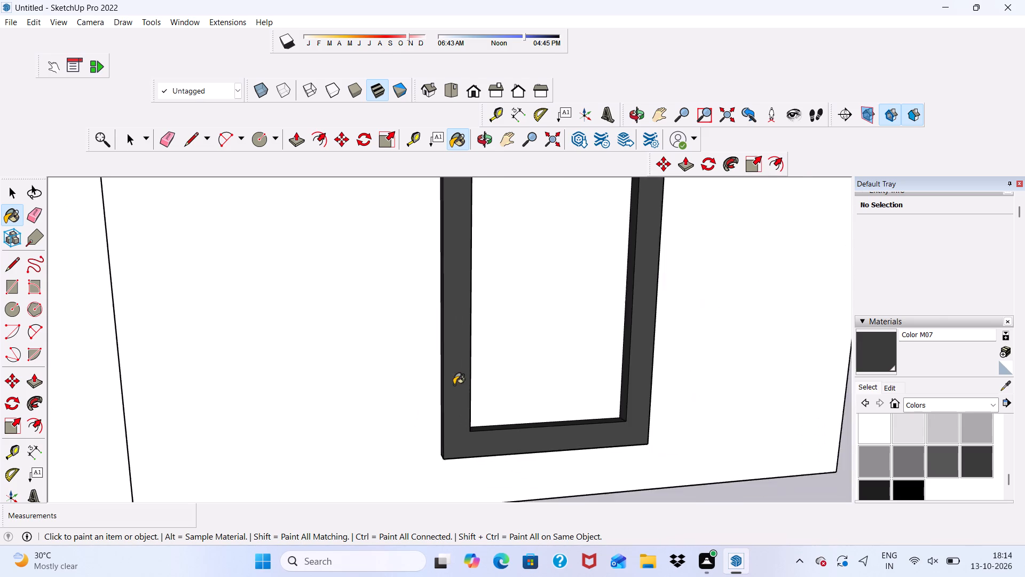
pyautogui.scroll(-12, 454, 385)
pyautogui.moveTo(471, 336); pyautogui.dragTo(445, 420, button='middle')
pyautogui.scroll(11, 435, 411)
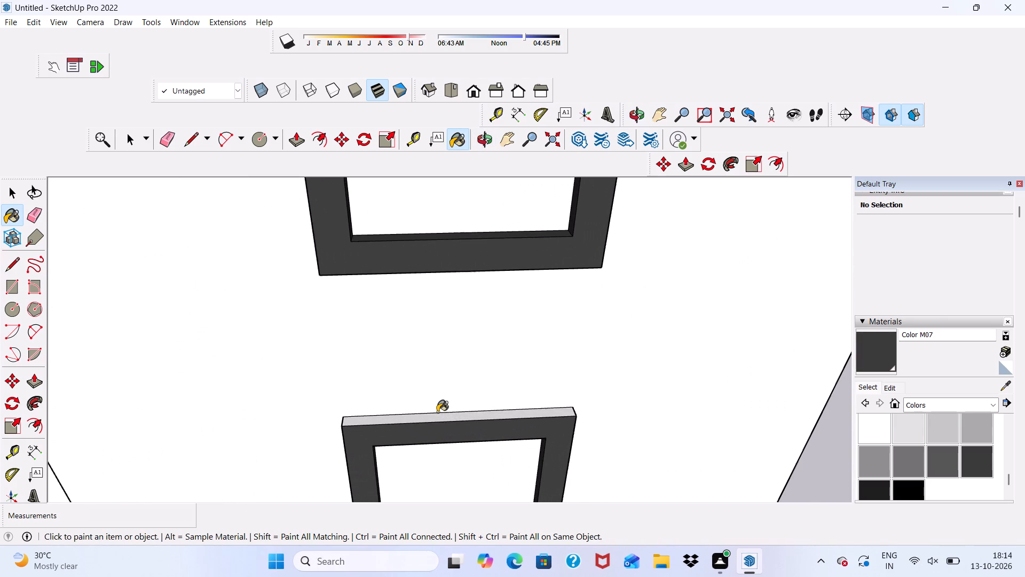
pyautogui.click(433, 416)
pyautogui.scroll(-9, 401, 357)
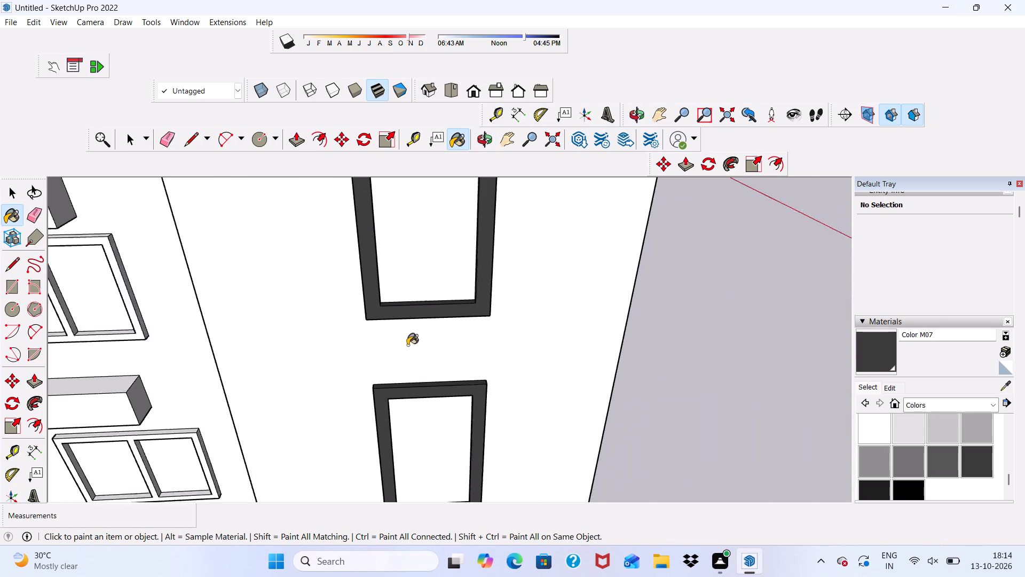
# Paint the underside of the lower tall window frame on the side wall with Color M07.
pyautogui.scroll(-2, 407, 345)
pyautogui.moveTo(424, 427); pyautogui.dragTo(429, 277, button='middle')
pyautogui.scroll(7, 454, 322)
pyautogui.moveTo(442, 343); pyautogui.dragTo(437, 305, button='middle')
pyautogui.scroll(10, 436, 292)
pyautogui.click(429, 319)
# Examine the tall window frames on the side wall and the adjoining facade from several angles.
pyautogui.scroll(-6, 429, 319)
pyautogui.moveTo(426, 334); pyautogui.dragTo(402, 415, button='middle')
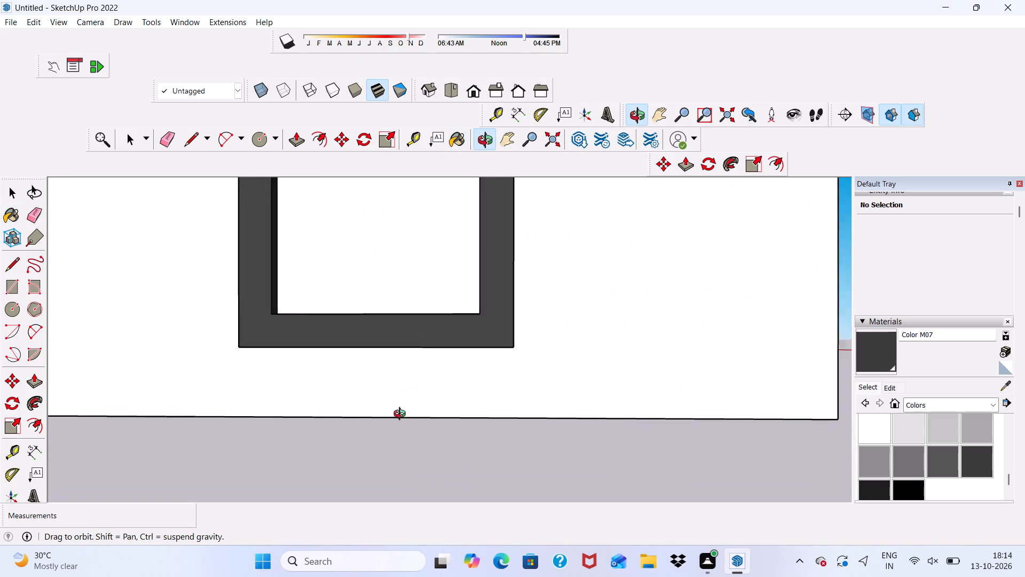
pyautogui.moveTo(402, 415); pyautogui.dragTo(545, 474, button='middle')
pyautogui.scroll(-5, 332, 423)
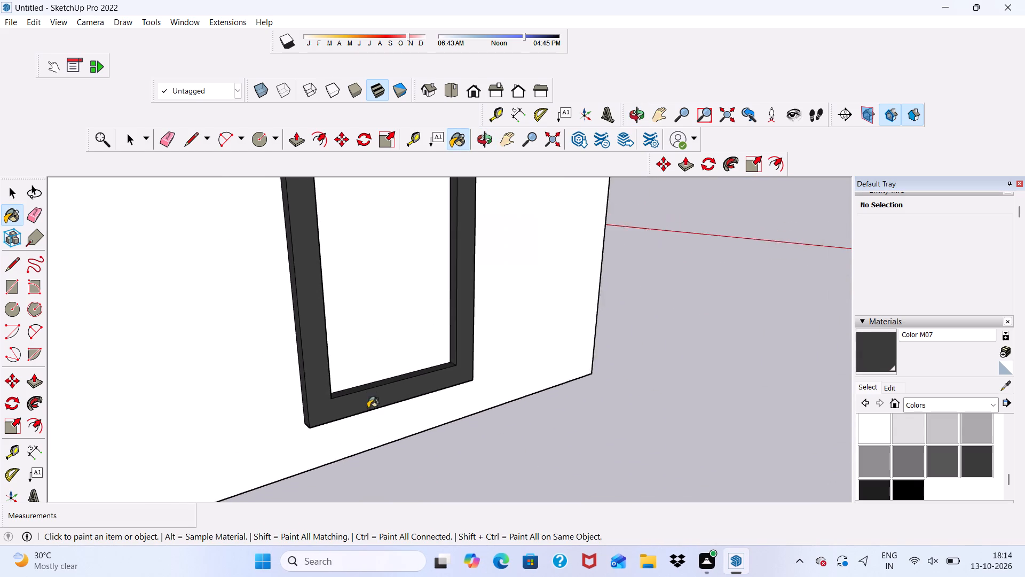
pyautogui.scroll(-7, 368, 408)
pyautogui.moveTo(397, 407); pyautogui.dragTo(284, 417, button='middle')
pyautogui.scroll(5, 250, 357)
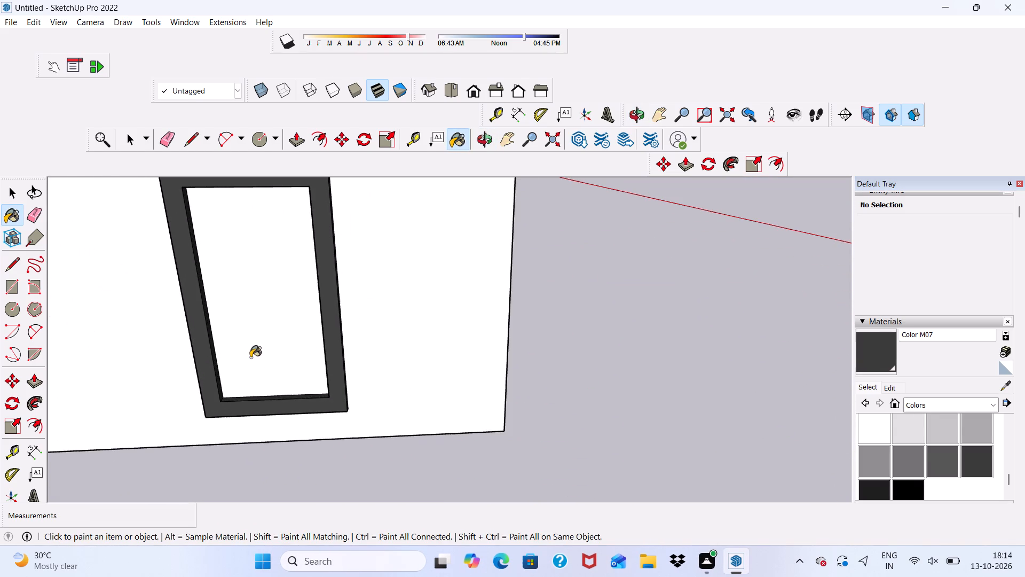
pyautogui.moveTo(249, 359); pyautogui.dragTo(244, 303, button='middle')
pyautogui.scroll(1, 244, 303)
pyautogui.scroll(-12, 240, 368)
pyautogui.moveTo(233, 407); pyautogui.dragTo(309, 420, button='middle')
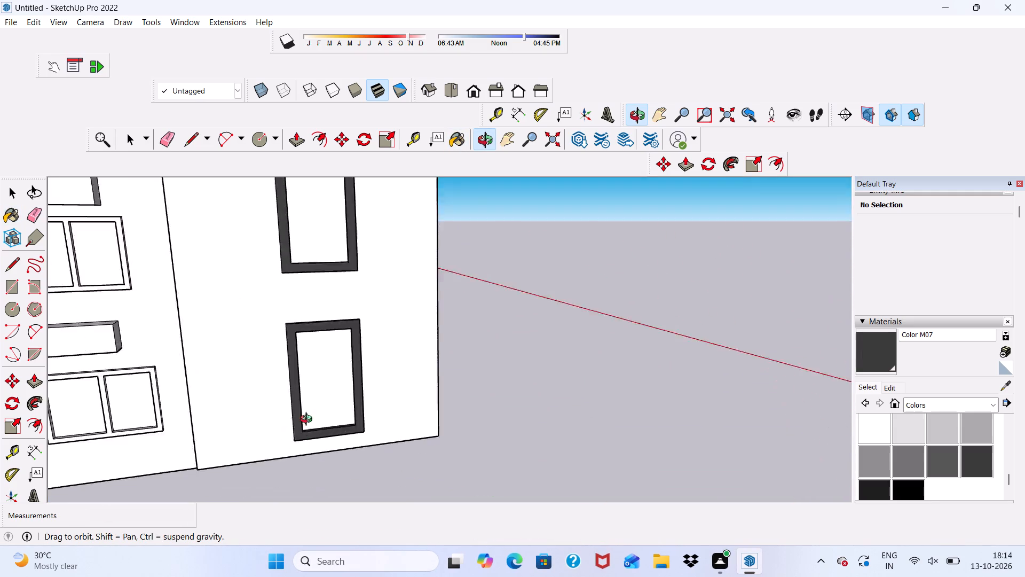
pyautogui.moveTo(309, 420); pyautogui.dragTo(279, 450, button='middle')
pyautogui.scroll(-10, 225, 436)
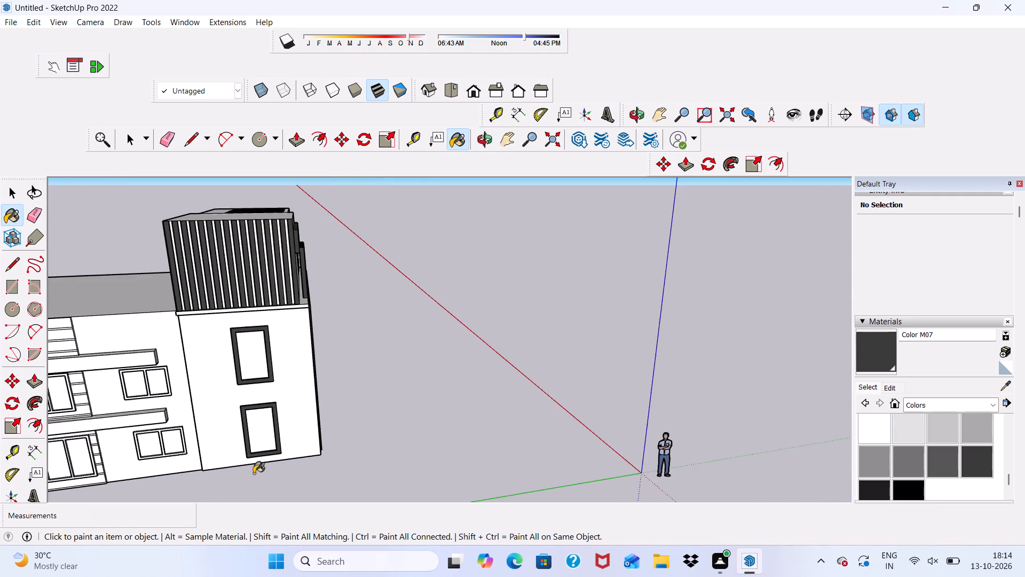
pyautogui.moveTo(251, 472); pyautogui.dragTo(196, 400, button='middle')
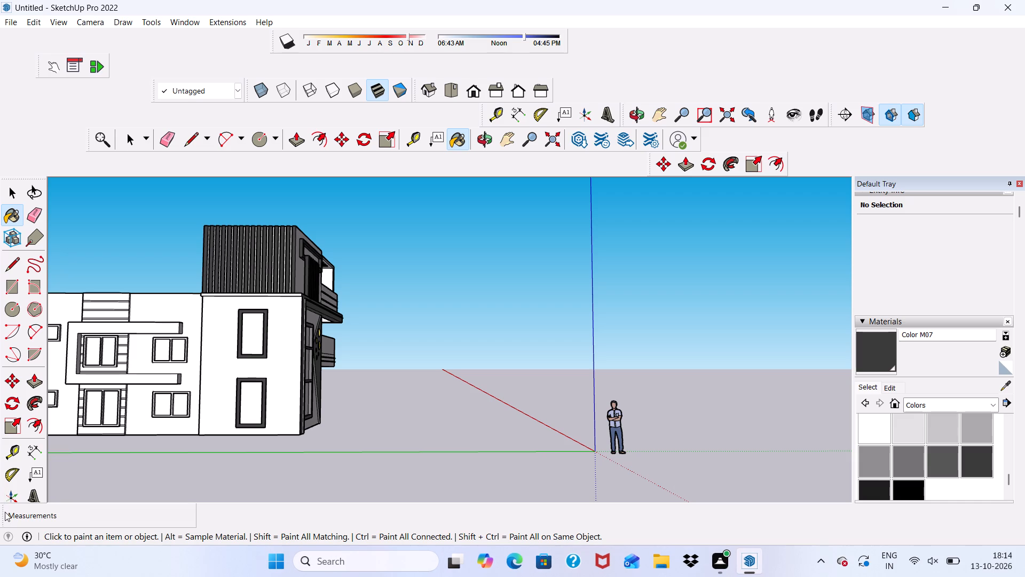
pyautogui.scroll(-3, 23, 539)
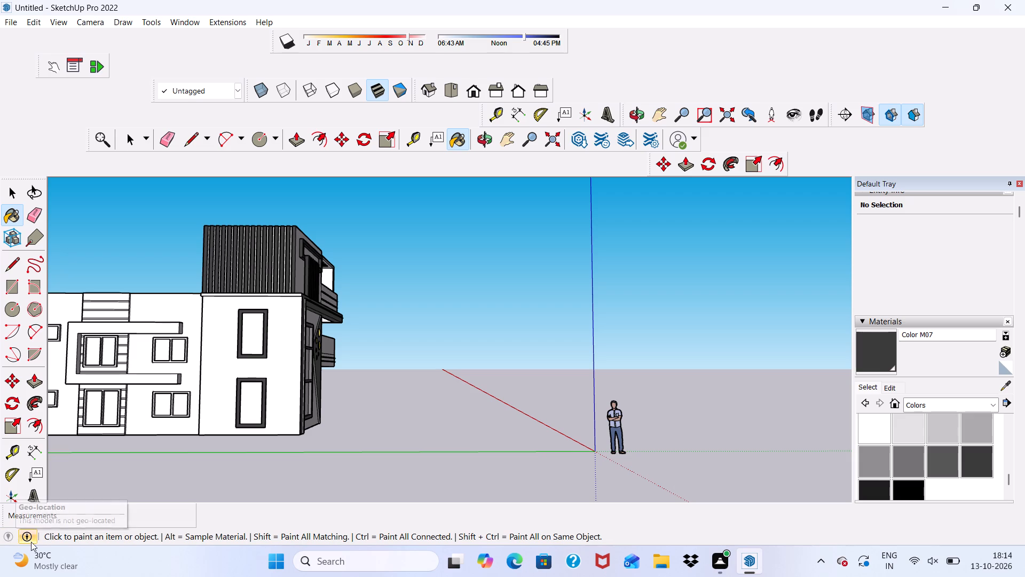
pyautogui.scroll(-1, 31, 542)
pyautogui.scroll(1, 129, 513)
pyautogui.scroll(6, 148, 420)
pyautogui.scroll(3, 144, 358)
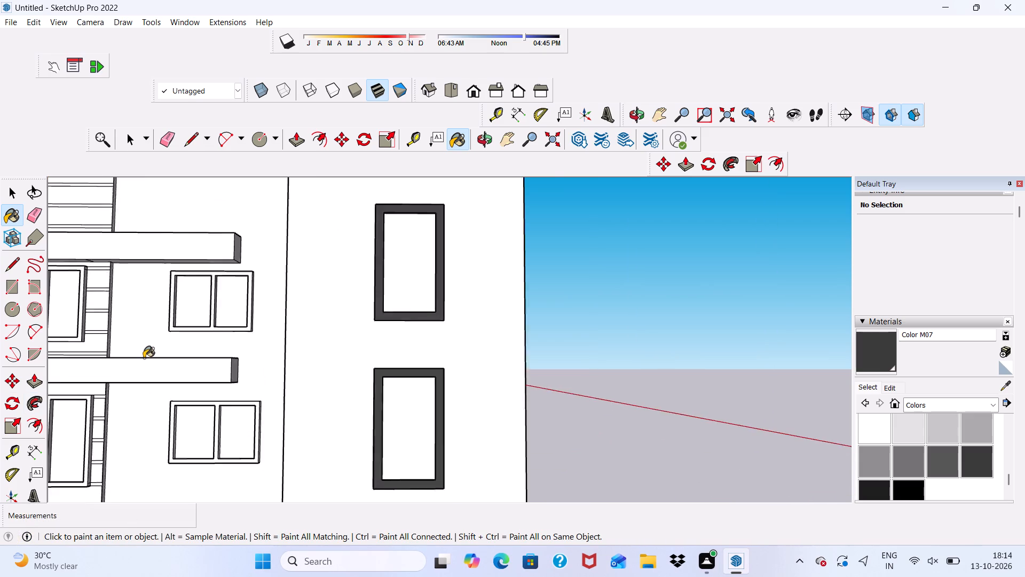
pyautogui.scroll(3, 144, 358)
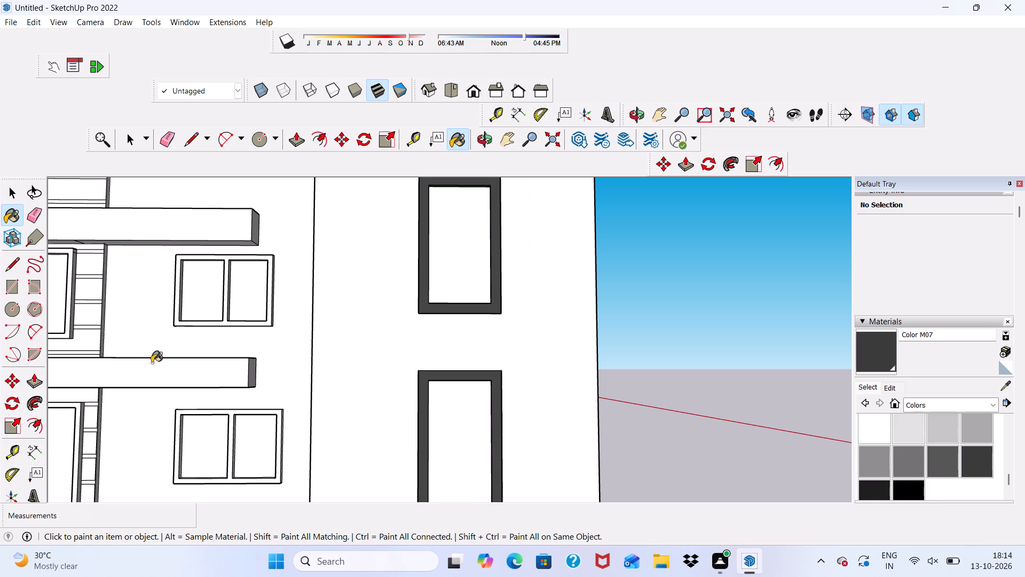
pyautogui.press('space')
pyautogui.scroll(-11, 160, 365)
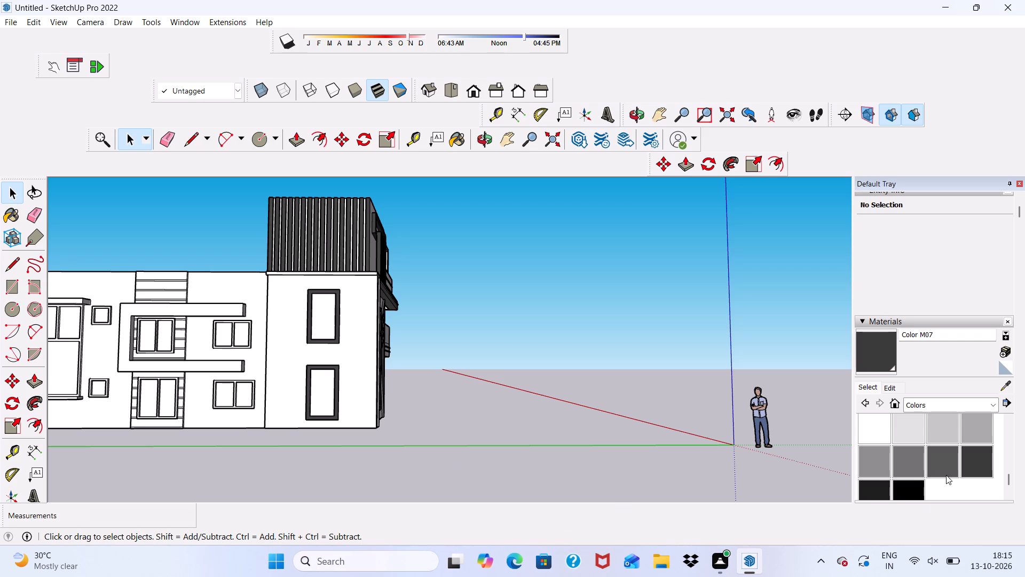
# Paint the front face and the top of the upper arm of the C-shaped projecting facade band with Color M06.
pyautogui.click(945, 461)
pyautogui.scroll(12, 213, 278)
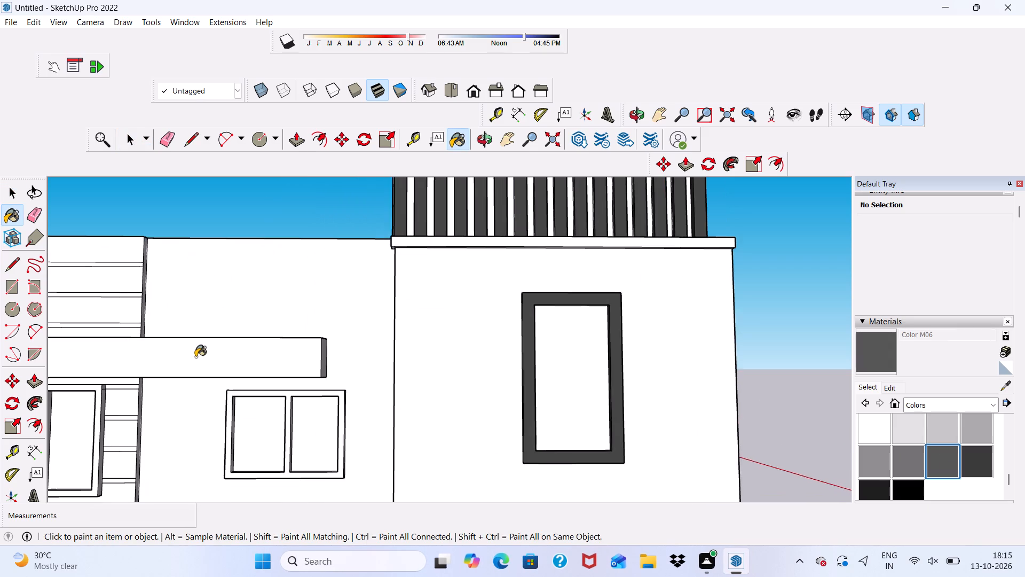
pyautogui.click(195, 357)
pyautogui.scroll(-12, 203, 329)
pyautogui.moveTo(314, 399); pyautogui.dragTo(349, 506, button='middle')
pyautogui.scroll(5, 262, 434)
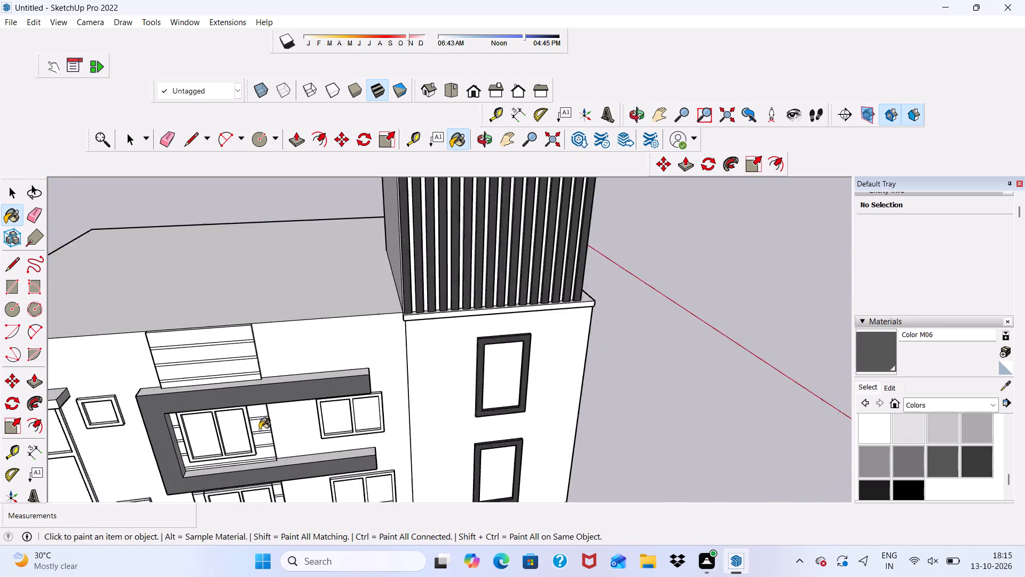
pyautogui.scroll(2, 259, 430)
pyautogui.scroll(4, 269, 376)
pyautogui.click(271, 368)
# Paint the C-shaped band's outer vertical side, the top of its lower arm and its inner vertical face with Color M06.
pyautogui.scroll(-7, 263, 383)
pyautogui.moveTo(272, 397); pyautogui.dragTo(293, 381, button='middle')
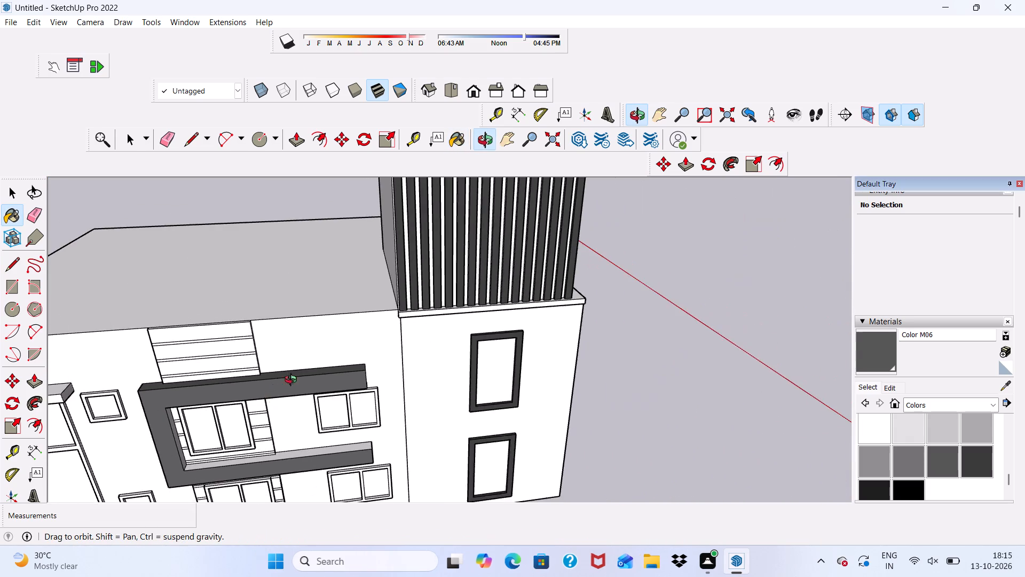
pyautogui.moveTo(293, 381); pyautogui.dragTo(414, 340, button='middle')
pyautogui.scroll(6, 365, 388)
pyautogui.click(333, 395)
pyautogui.scroll(-6, 317, 334)
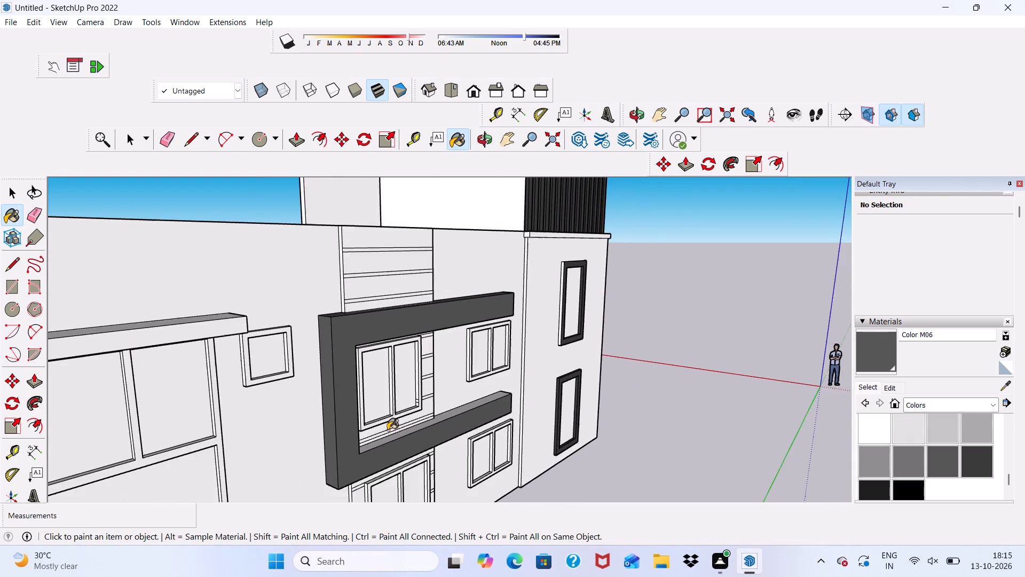
pyautogui.moveTo(390, 432); pyautogui.dragTo(274, 476, button='middle')
pyautogui.scroll(6, 274, 476)
pyautogui.click(262, 428)
pyautogui.scroll(-2, 260, 438)
pyautogui.moveTo(258, 434); pyautogui.dragTo(177, 337, button='middle')
pyautogui.scroll(6, 175, 250)
pyautogui.click(150, 242)
# Erase the stray edge dividing the underside of the C-shaped band's upper arm.
pyautogui.scroll(-4, 161, 342)
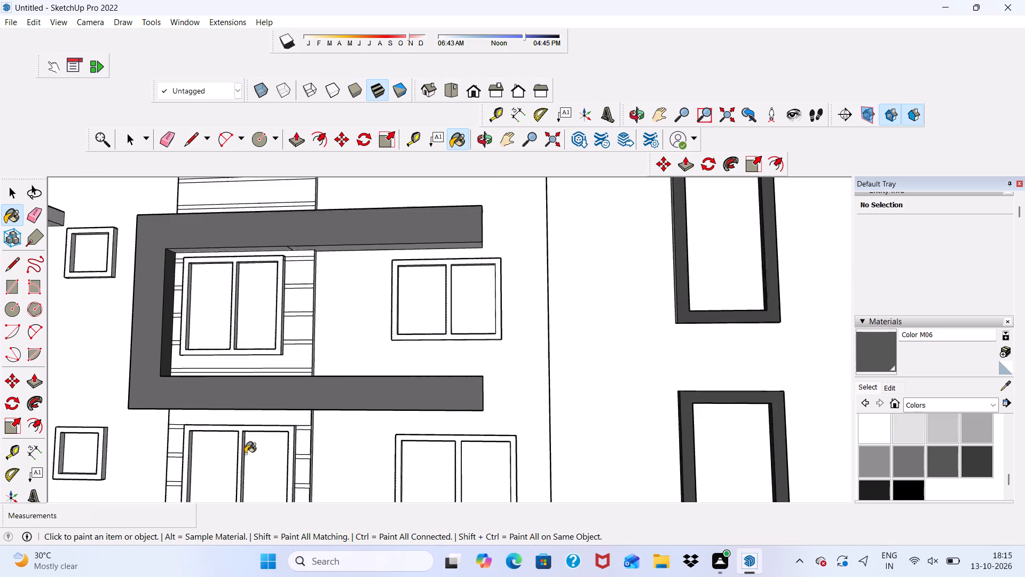
pyautogui.scroll(-3, 245, 454)
pyautogui.moveTo(251, 420); pyautogui.dragTo(273, 352, button='middle')
pyautogui.scroll(1, 282, 397)
pyautogui.scroll(6, 296, 218)
pyautogui.scroll(-6, 302, 217)
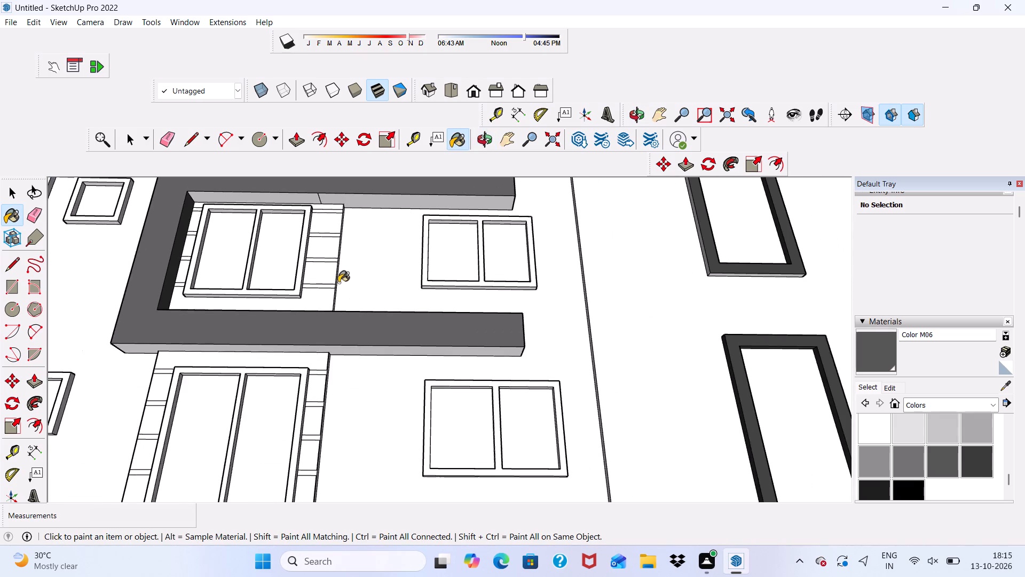
pyautogui.scroll(1, 195, 189)
pyautogui.click(174, 135)
pyautogui.scroll(7, 335, 201)
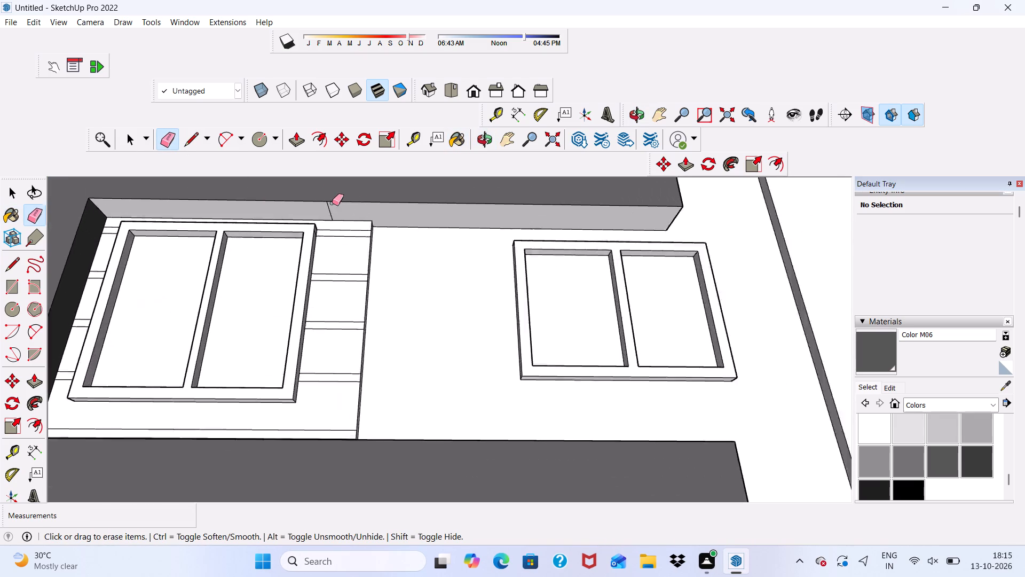
pyautogui.scroll(2, 332, 203)
pyautogui.click(329, 209)
pyautogui.click(330, 210)
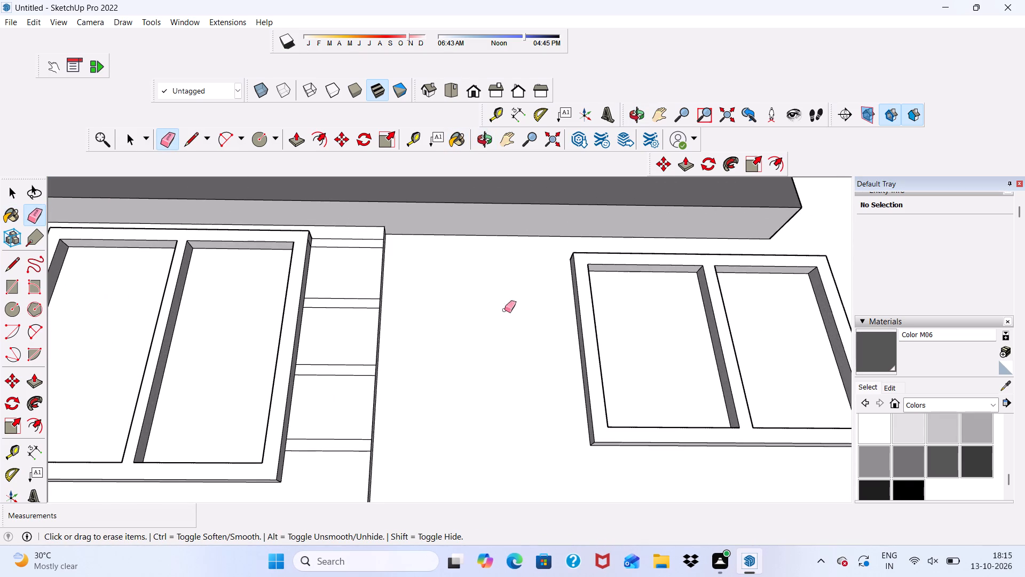
# Paint the undersides of the C-shaped band's upper and lower arms with Color M06.
pyautogui.click(940, 465)
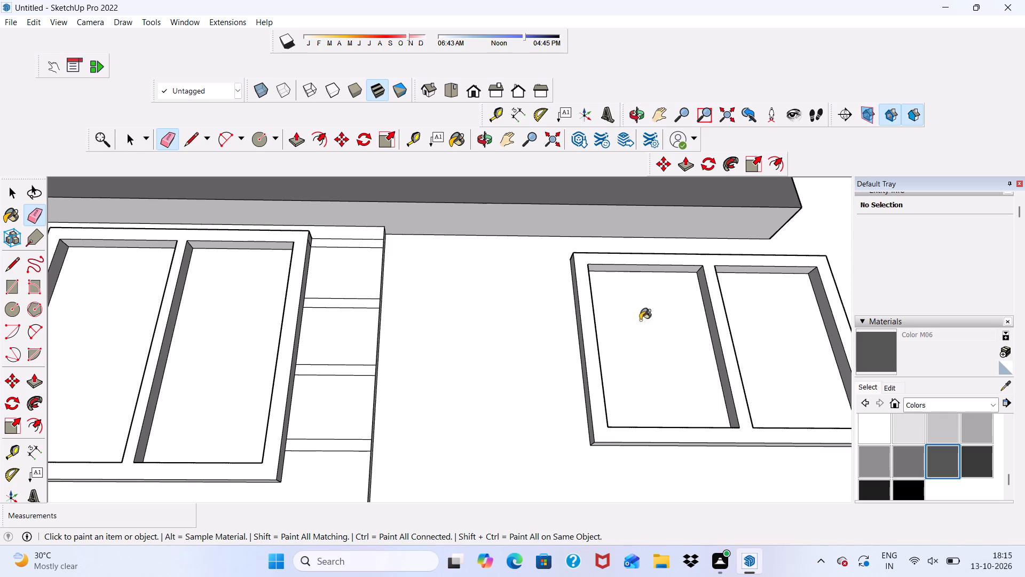
pyautogui.scroll(1, 623, 301)
pyautogui.click(570, 220)
pyautogui.scroll(-7, 569, 222)
pyautogui.scroll(-6, 572, 273)
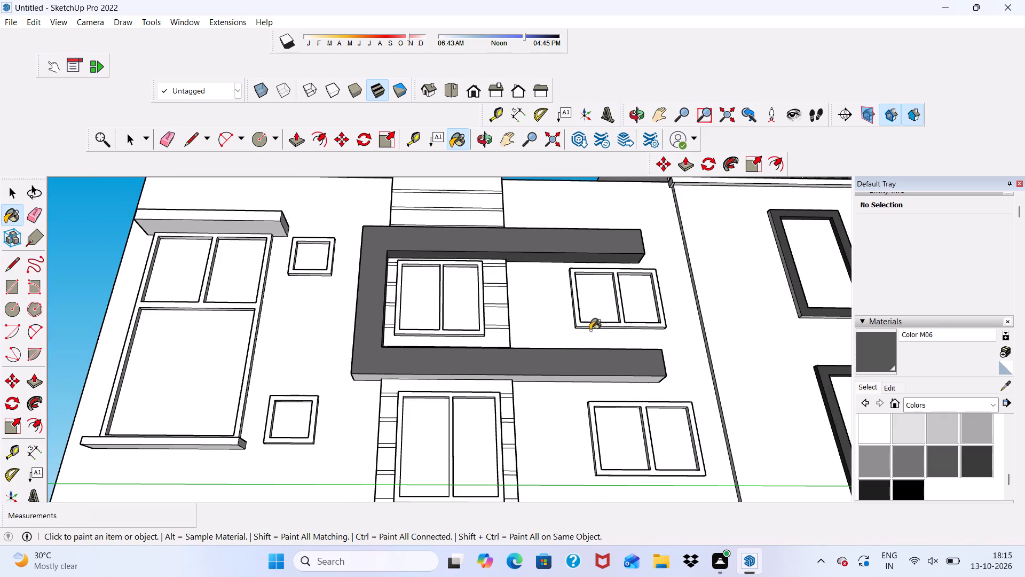
pyautogui.moveTo(562, 416); pyautogui.dragTo(486, 526, button='middle')
pyautogui.scroll(11, 436, 459)
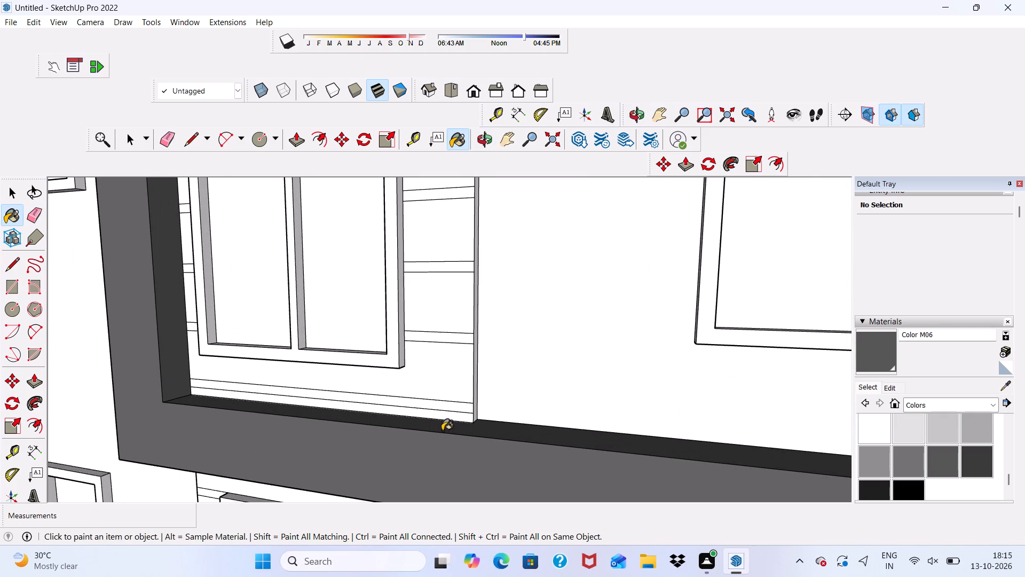
pyautogui.scroll(-2, 442, 431)
pyautogui.moveTo(451, 432); pyautogui.dragTo(499, 297, button='middle')
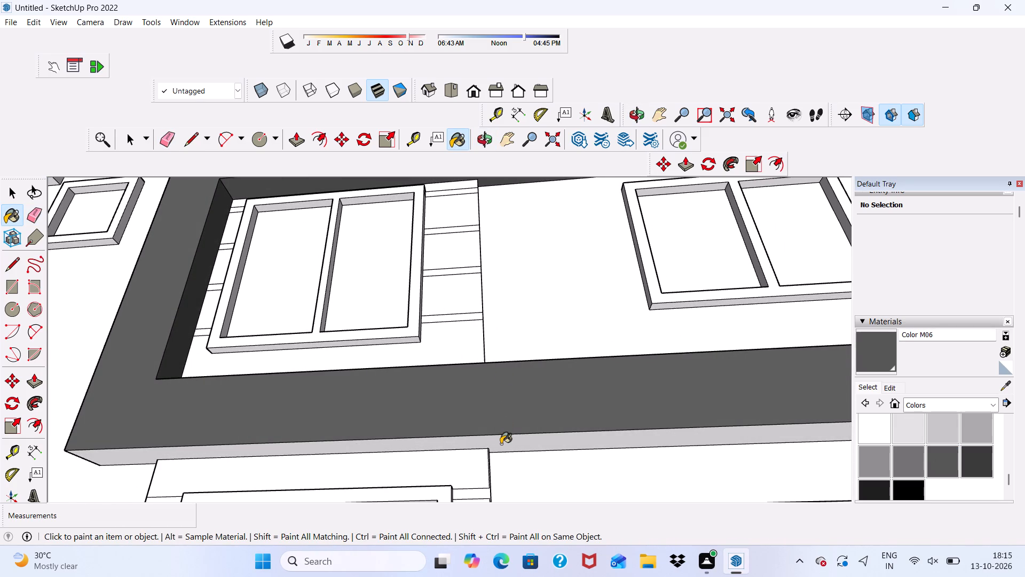
pyautogui.click(501, 445)
# Paint the end faces of the C-shaped band's lower and upper arms with Color M06.
pyautogui.scroll(-4, 360, 413)
pyautogui.moveTo(379, 425); pyautogui.dragTo(349, 456, button='middle')
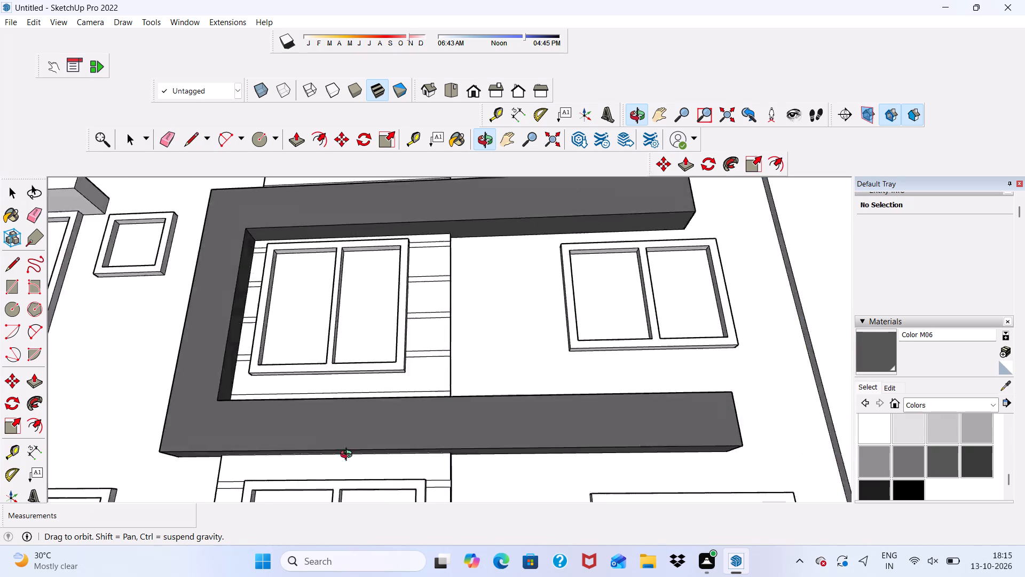
pyautogui.moveTo(349, 456); pyautogui.dragTo(143, 478, button='middle')
pyautogui.click(491, 418)
pyautogui.scroll(-6, 480, 444)
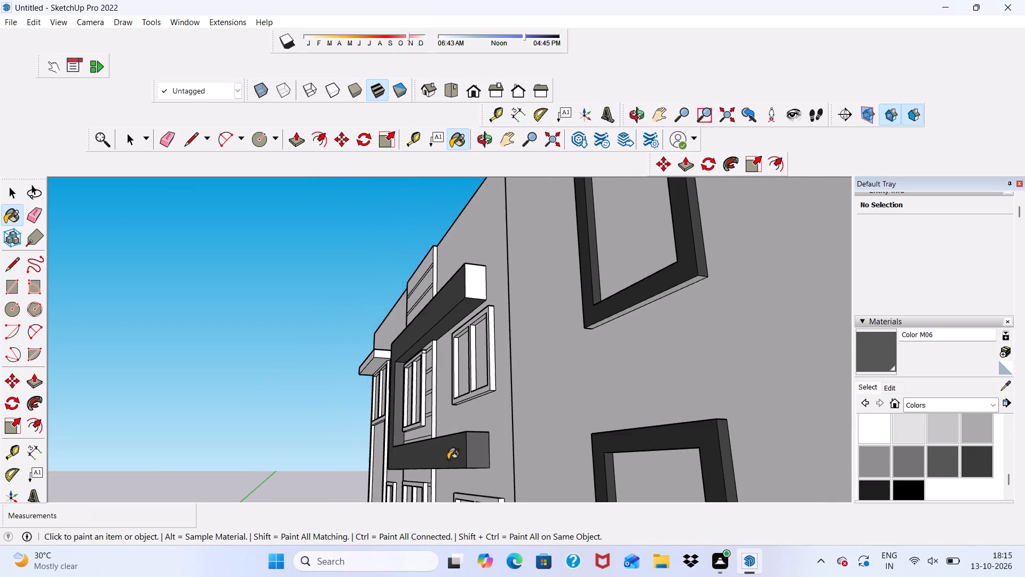
pyautogui.scroll(-5, 448, 459)
pyautogui.scroll(6, 456, 322)
pyautogui.click(474, 331)
pyautogui.scroll(-4, 454, 354)
pyautogui.moveTo(454, 359); pyautogui.dragTo(446, 493, button='middle')
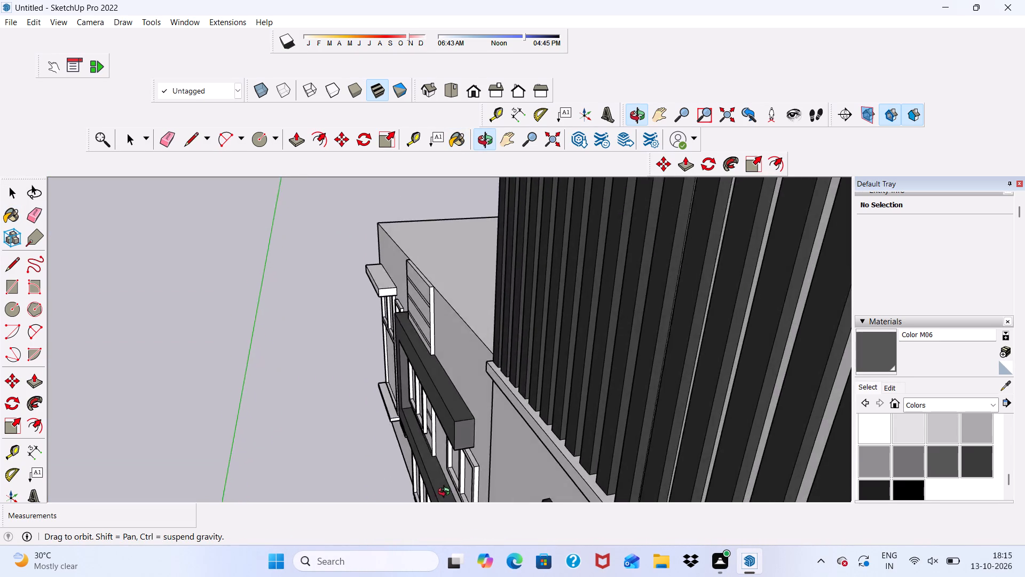
pyautogui.moveTo(446, 493); pyautogui.dragTo(743, 443, button='middle')
pyautogui.press('space')
# Paint the four strips of the grooved wall panel above the C-shaped band with orange Color B05, leaving the thin grooves white.
pyautogui.scroll(1, 546, 407)
pyautogui.scroll(-5, 434, 389)
pyautogui.scroll(-2, 515, 312)
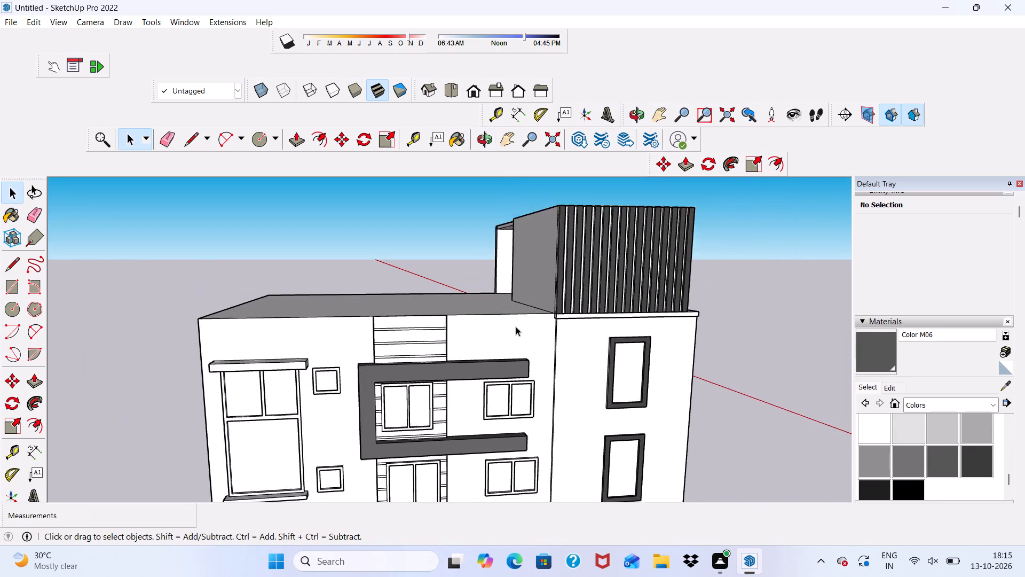
pyautogui.scroll(-3, 516, 326)
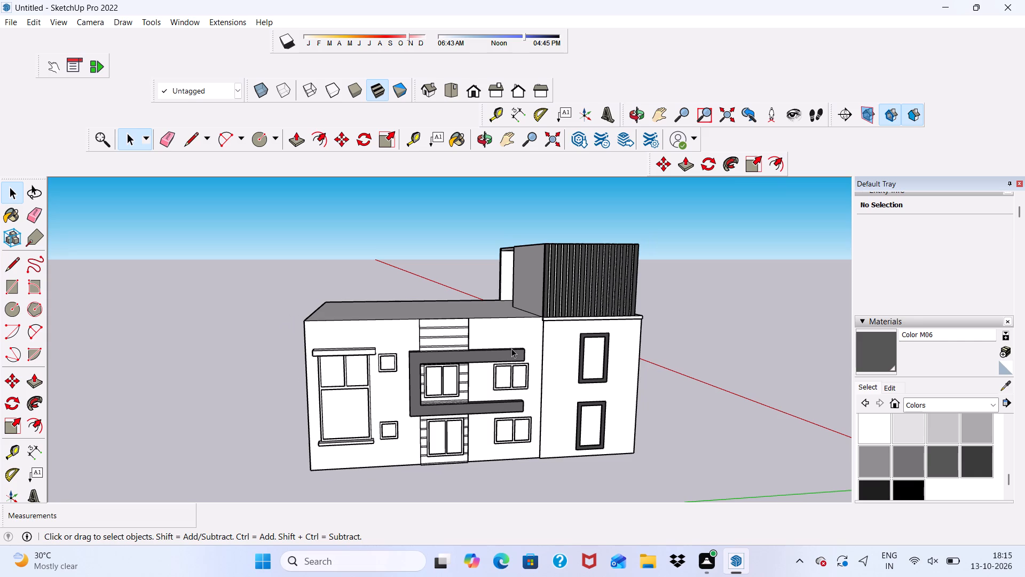
pyautogui.scroll(3, 912, 440)
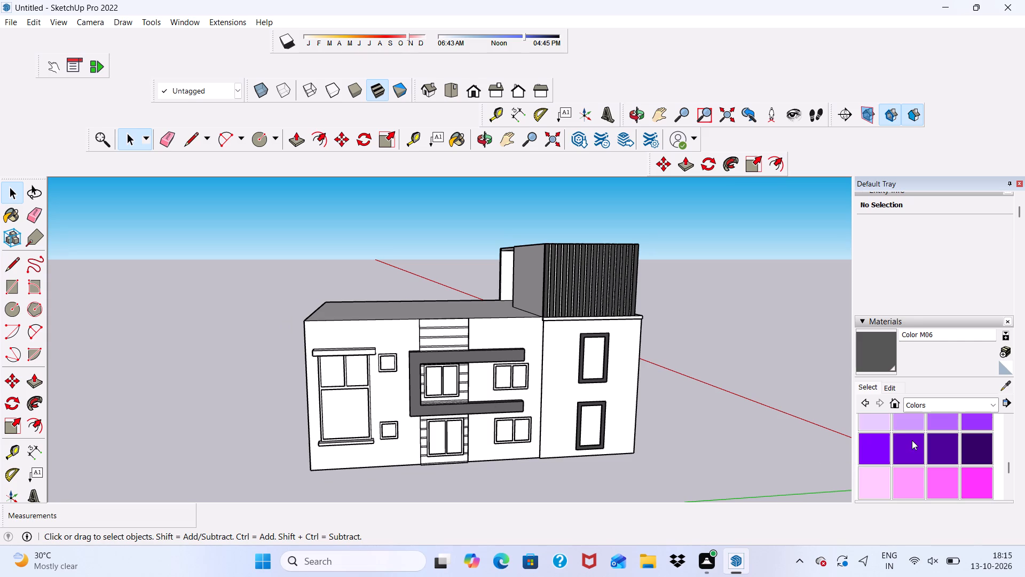
pyautogui.scroll(6, 912, 441)
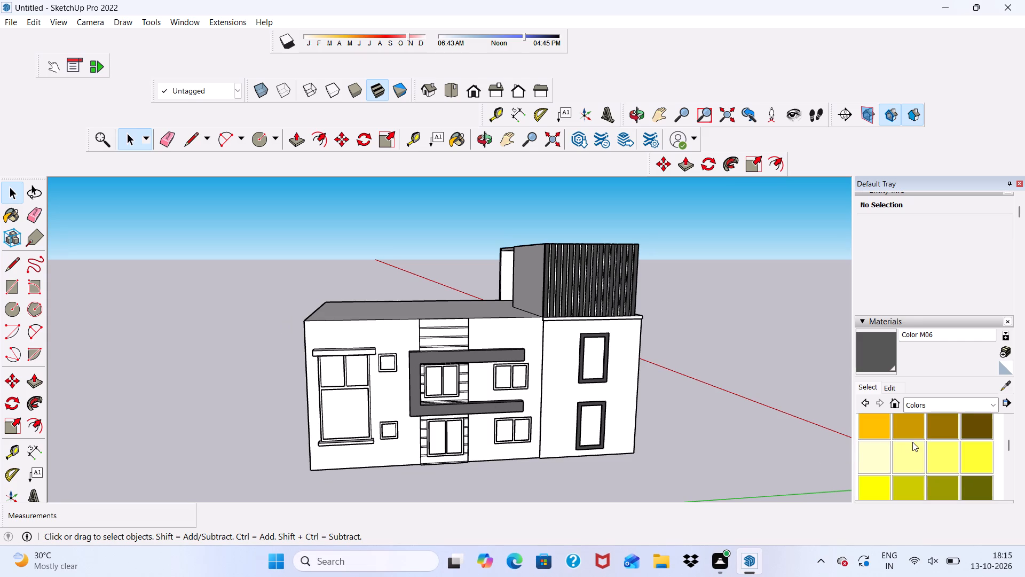
pyautogui.scroll(3, 912, 442)
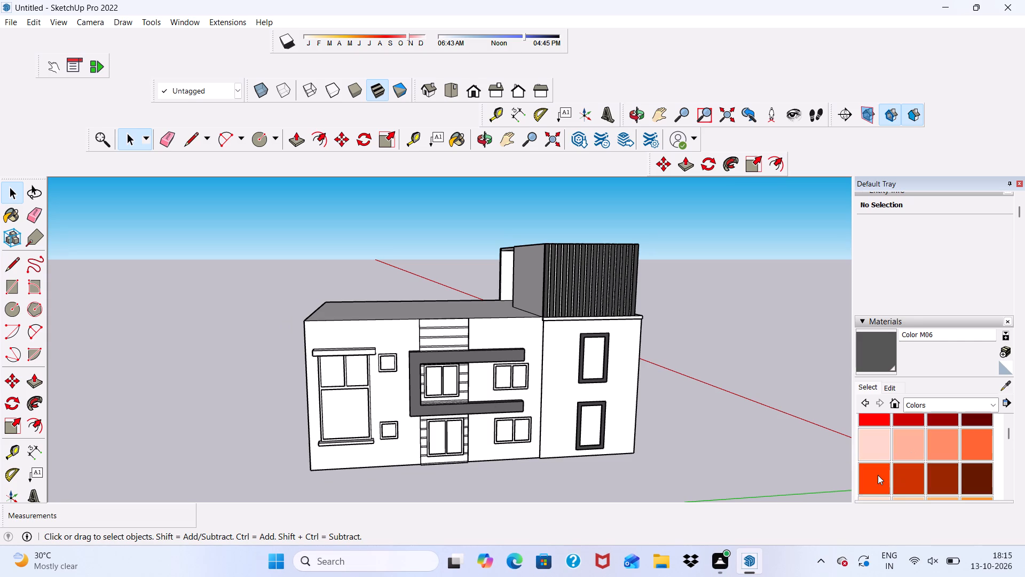
pyautogui.click(878, 475)
pyautogui.scroll(10, 403, 329)
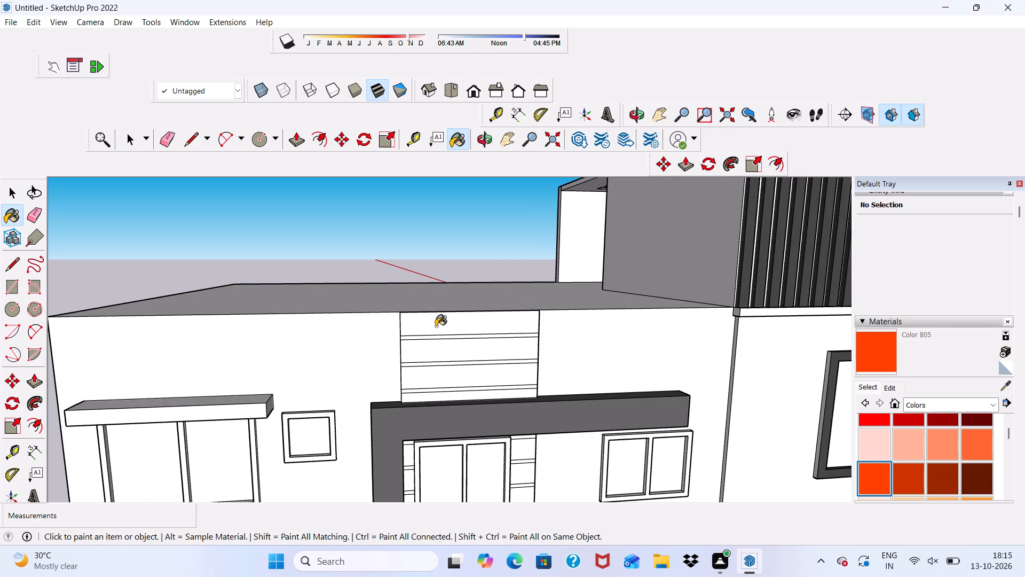
pyautogui.click(436, 326)
pyautogui.click(442, 354)
pyautogui.click(438, 379)
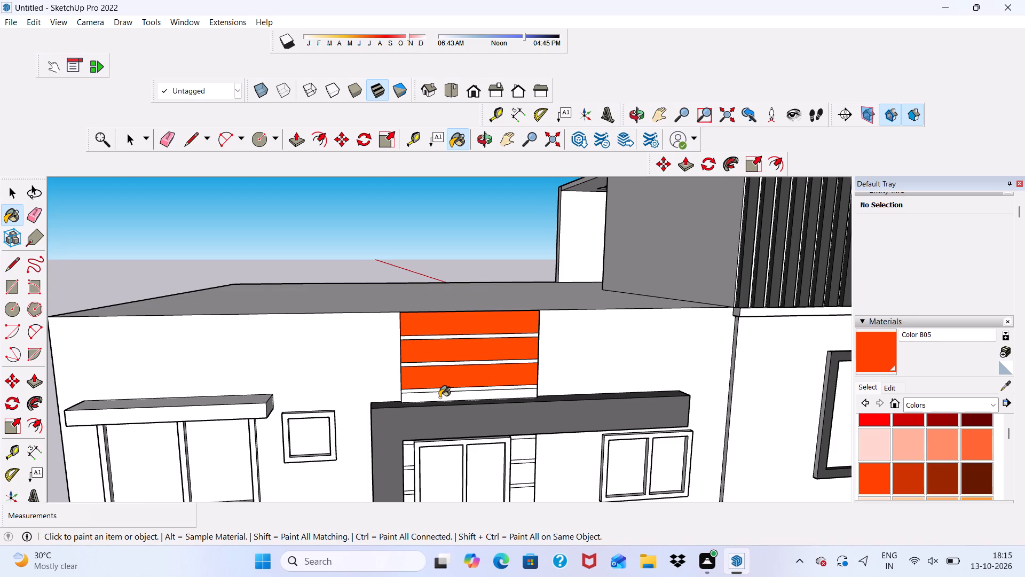
pyautogui.click(439, 397)
# Inside the C-shaped band, paint the panel strips above, below and on the open-end side of the window with Color B05.
pyautogui.scroll(-7, 384, 348)
pyautogui.scroll(12, 433, 466)
pyautogui.scroll(5, 500, 288)
pyautogui.click(500, 294)
pyautogui.click(504, 325)
pyautogui.click(508, 426)
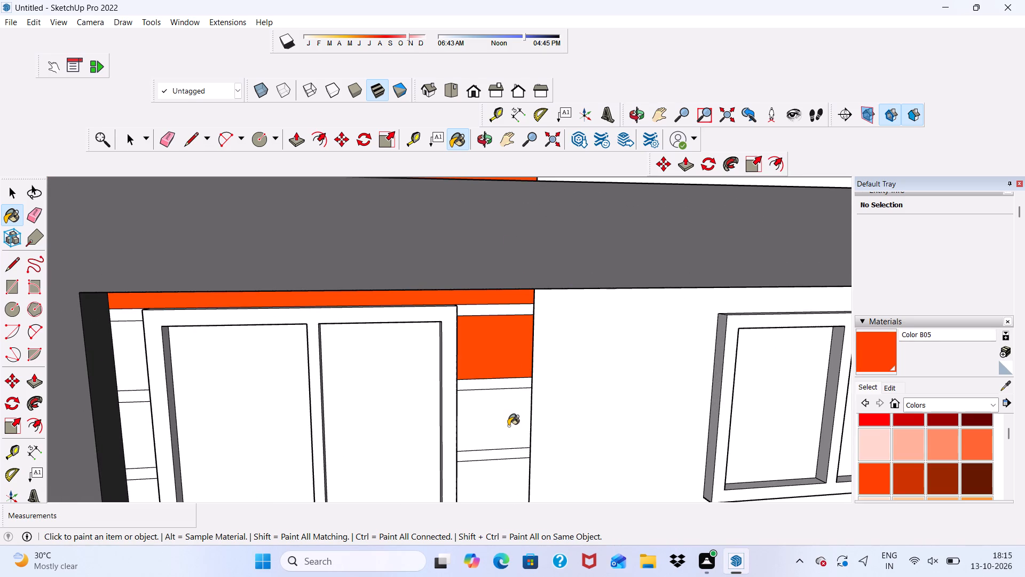
pyautogui.scroll(-8, 429, 260)
pyautogui.scroll(3, 454, 375)
pyautogui.click(471, 371)
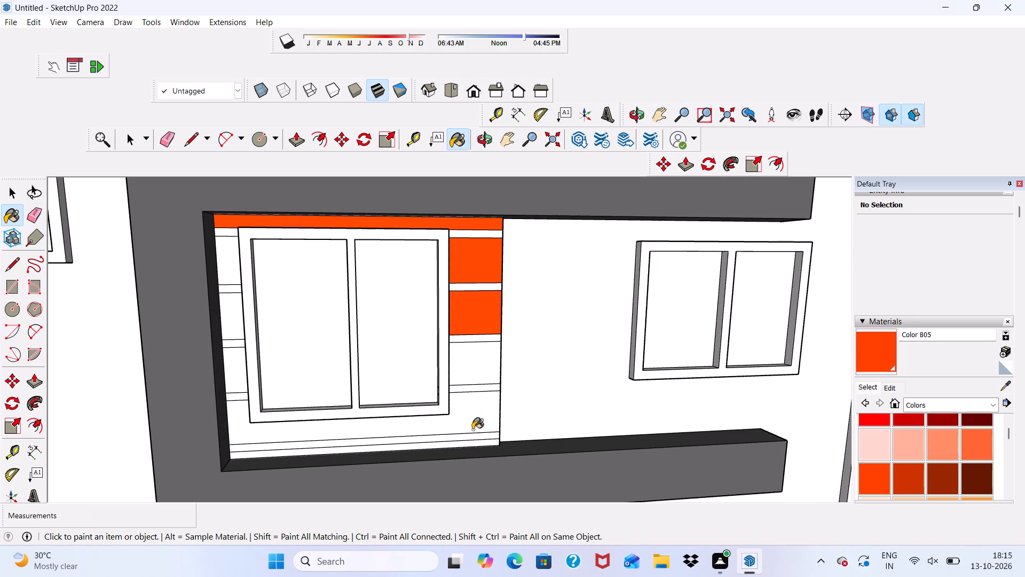
pyautogui.click(469, 426)
pyautogui.scroll(4, 466, 454)
pyautogui.click(458, 445)
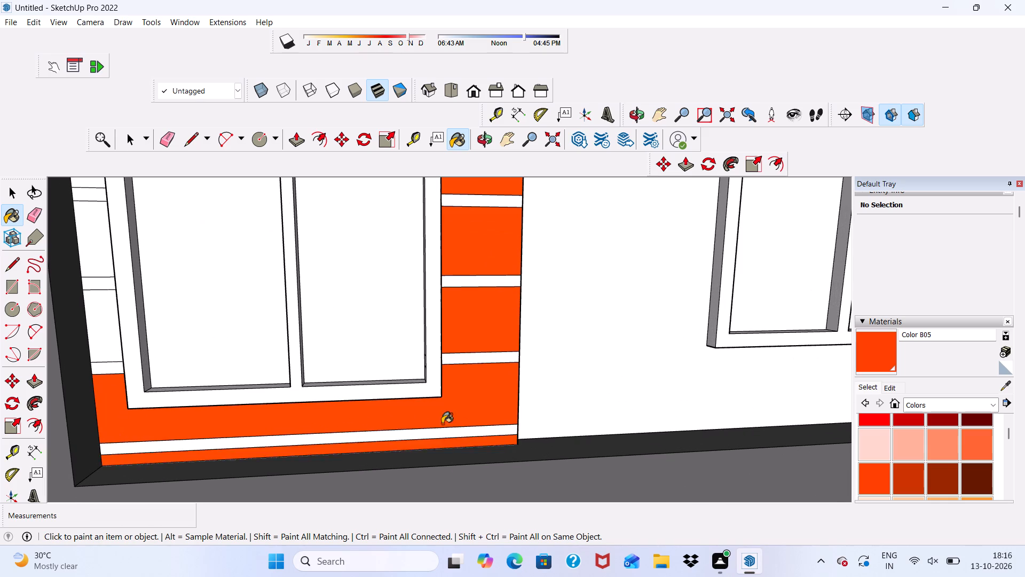
# Below the C-shaped band, paint the strip above the ground-floor window and the four strips on its open-end side with Color B05.
pyautogui.scroll(-7, 433, 412)
pyautogui.scroll(-7, 398, 306)
pyautogui.moveTo(412, 445); pyautogui.dragTo(393, 353, button='middle')
pyautogui.scroll(7, 392, 351)
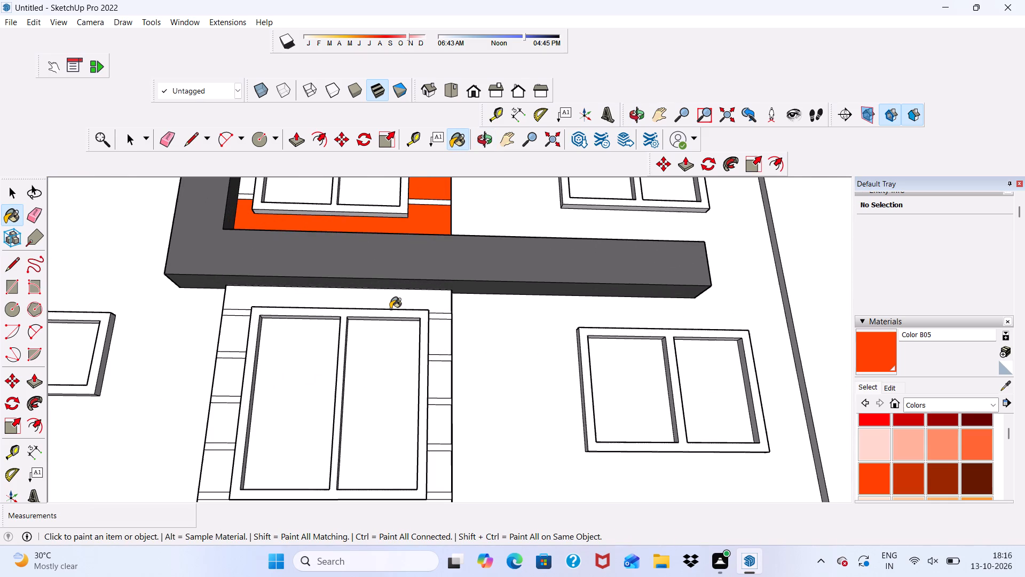
pyautogui.click(399, 301)
pyautogui.scroll(3, 469, 353)
pyautogui.click(433, 337)
pyautogui.click(436, 385)
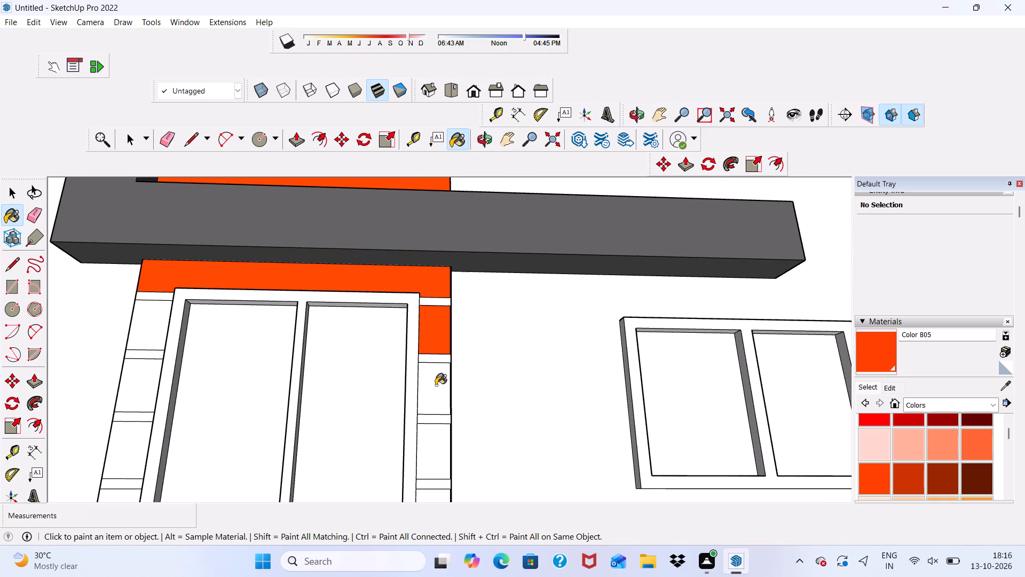
pyautogui.scroll(-6, 366, 338)
pyautogui.scroll(4, 390, 415)
pyautogui.click(407, 405)
pyautogui.click(416, 456)
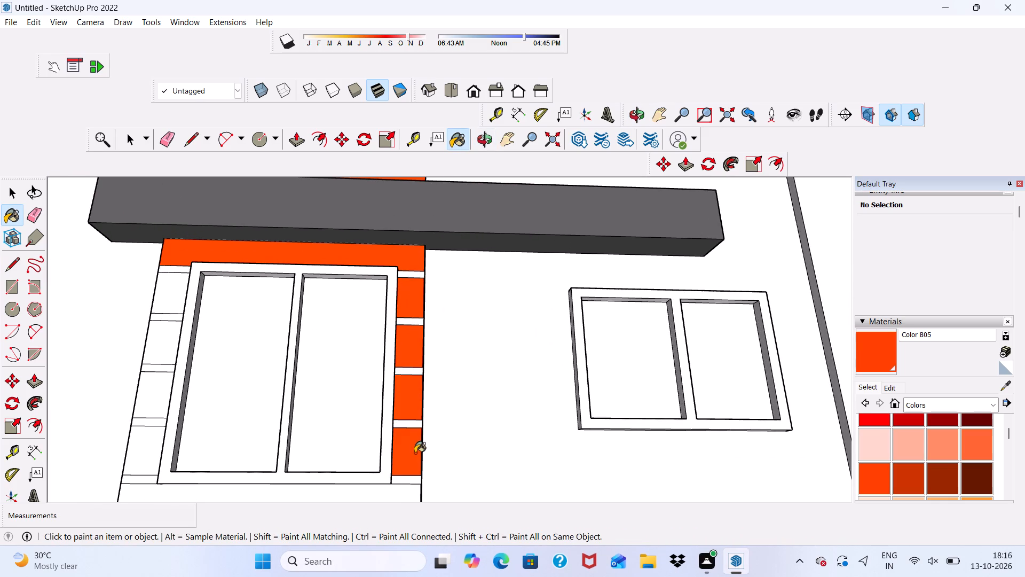
# Paint the wide strip beneath the ground-floor window and the four strips on its other side with Color B05.
pyautogui.scroll(-5, 408, 444)
pyautogui.scroll(5, 467, 443)
pyautogui.scroll(-5, 420, 478)
pyautogui.scroll(-4, 446, 311)
pyautogui.moveTo(441, 348); pyautogui.dragTo(427, 415, button='middle')
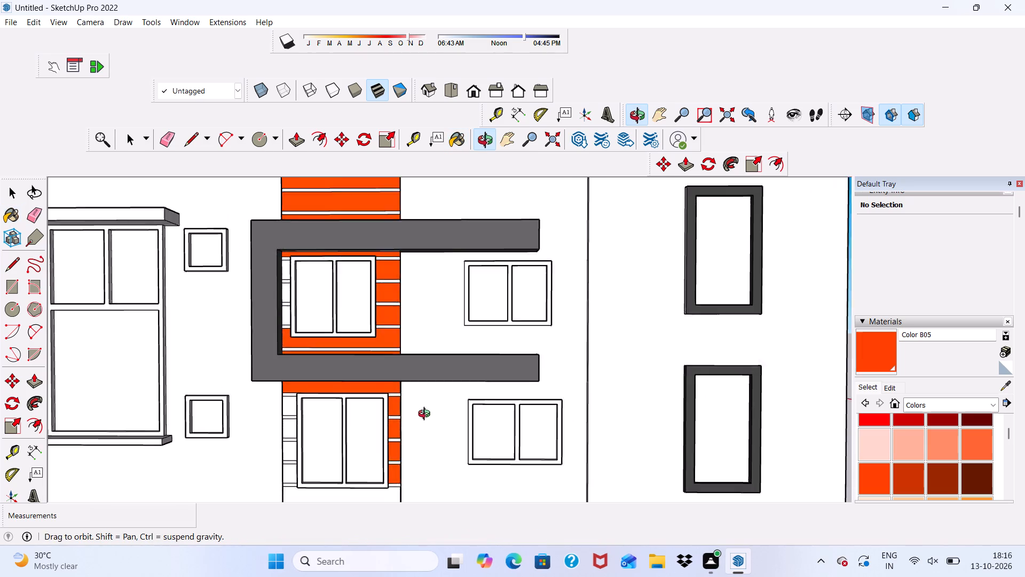
pyautogui.moveTo(427, 415); pyautogui.dragTo(421, 433, button='middle')
pyautogui.scroll(1, 388, 379)
pyautogui.scroll(-6, 390, 176)
pyautogui.scroll(6, 344, 457)
pyautogui.scroll(6, 366, 400)
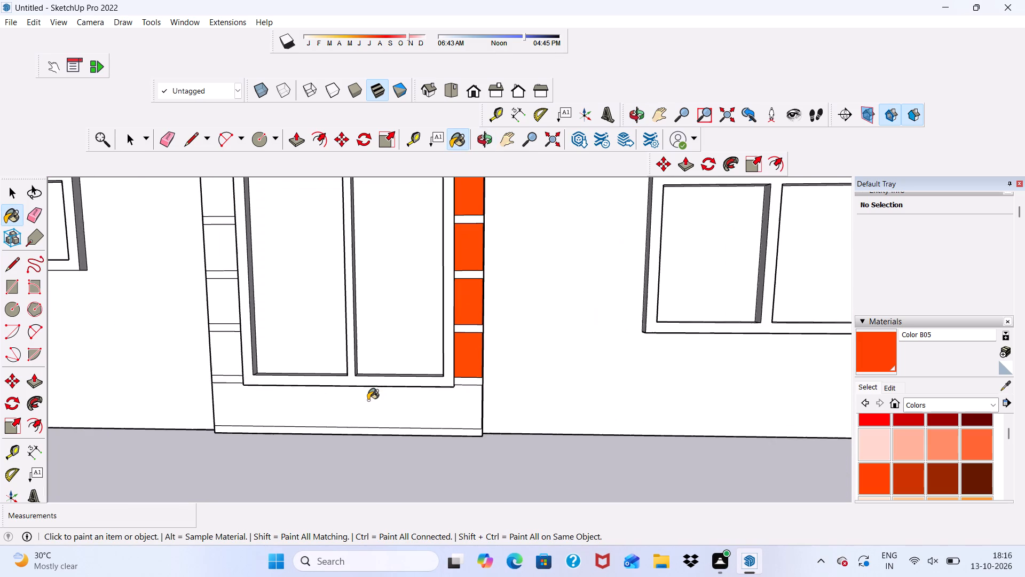
pyautogui.click(368, 400)
pyautogui.scroll(2, 426, 420)
pyautogui.click(165, 339)
pyautogui.click(166, 269)
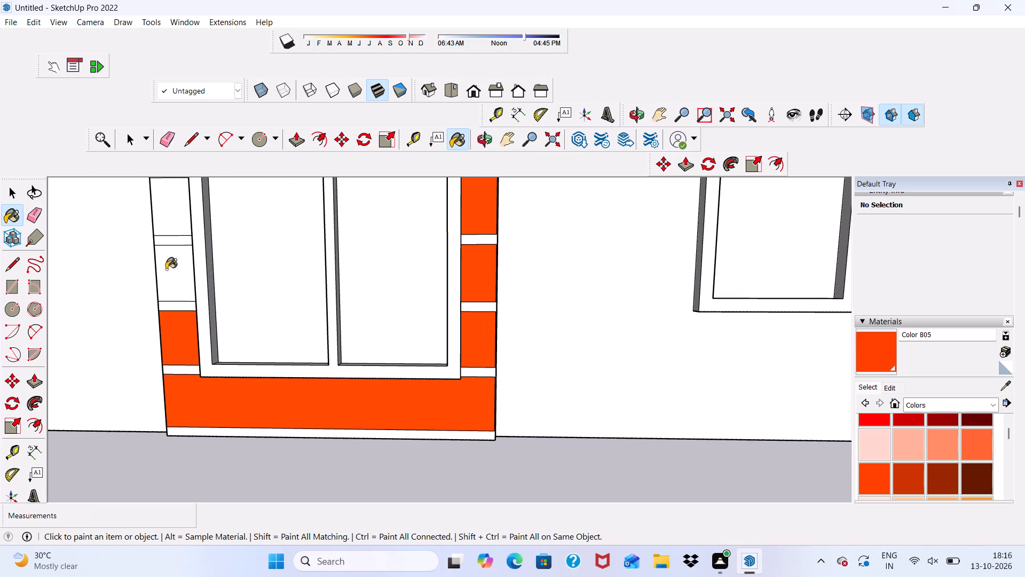
pyautogui.scroll(-6, 226, 368)
pyautogui.scroll(-5, 347, 472)
pyautogui.scroll(7, 255, 332)
pyautogui.click(256, 325)
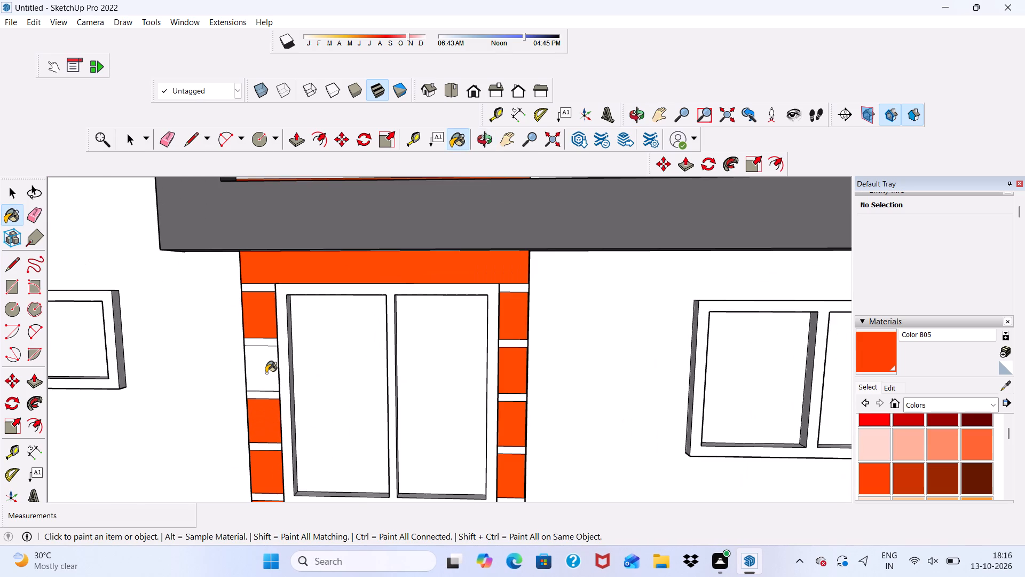
pyautogui.click(266, 373)
pyautogui.scroll(-10, 249, 386)
pyautogui.moveTo(275, 396); pyautogui.dragTo(324, 386, button='middle')
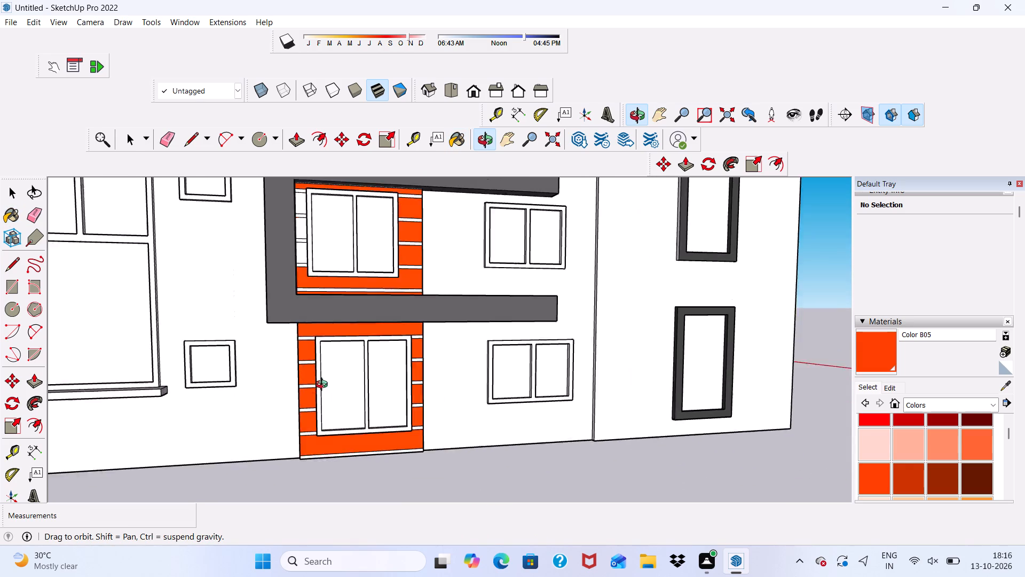
pyautogui.moveTo(324, 386); pyautogui.dragTo(302, 394, button='middle')
pyautogui.press('space')
pyautogui.scroll(-8, 366, 420)
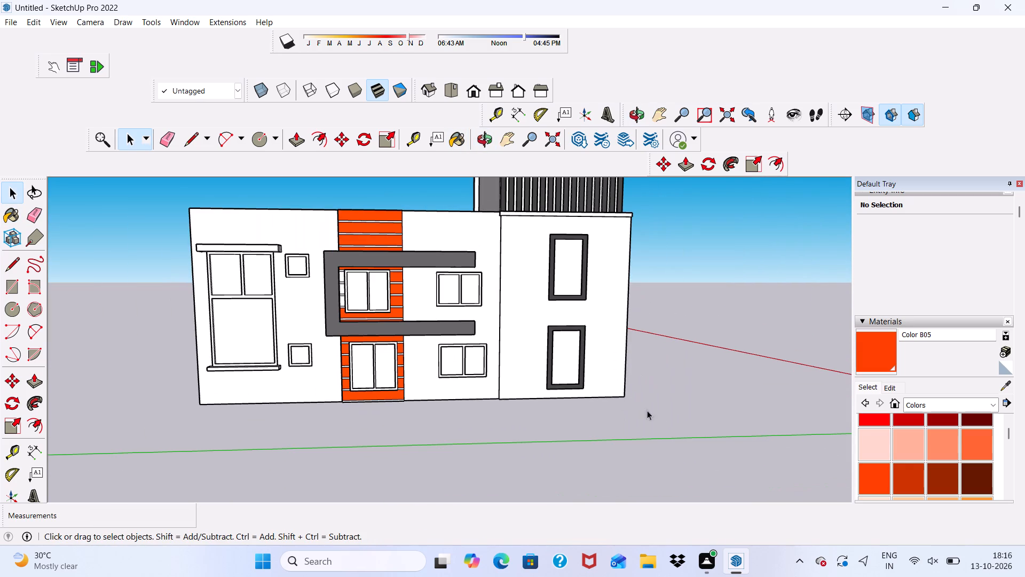
# Paint the three thin grooves of the orange panel above the C-shaped band with black Color M09.
pyautogui.scroll(1, 792, 438)
pyautogui.scroll(-6, 911, 465)
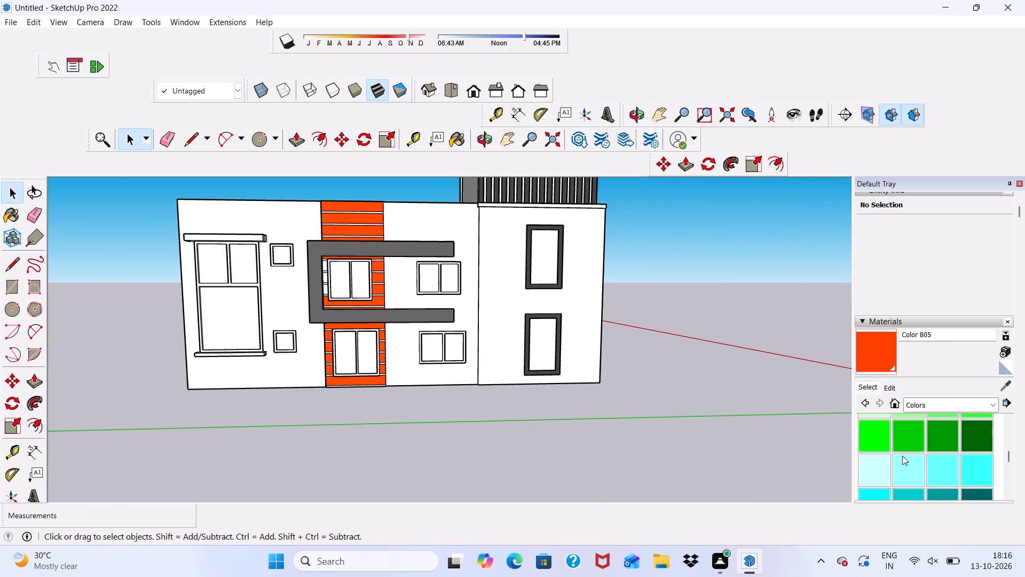
pyautogui.scroll(-8, 902, 456)
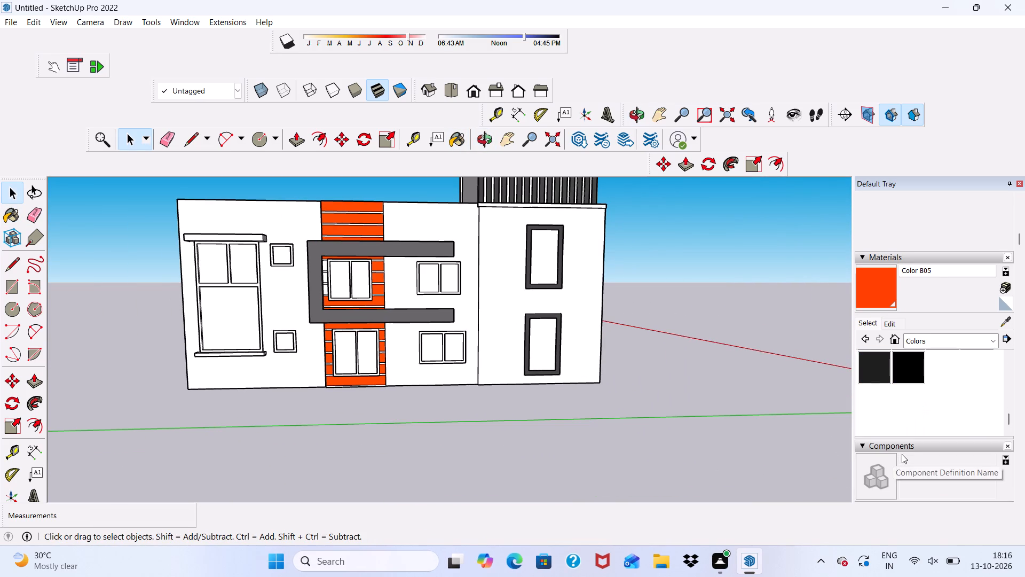
pyautogui.click(901, 364)
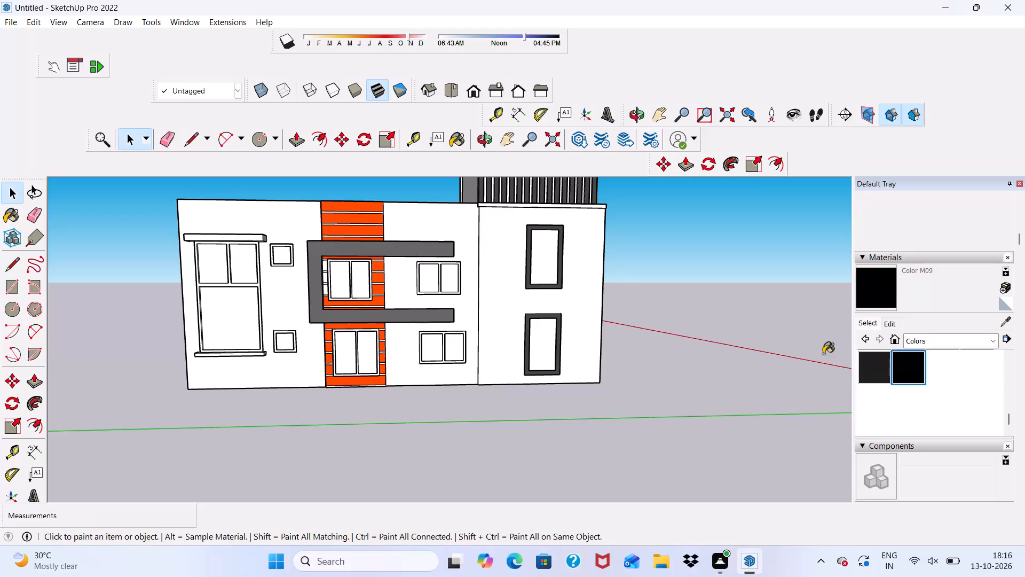
pyautogui.scroll(4, 131, 98)
pyautogui.scroll(13, 298, 212)
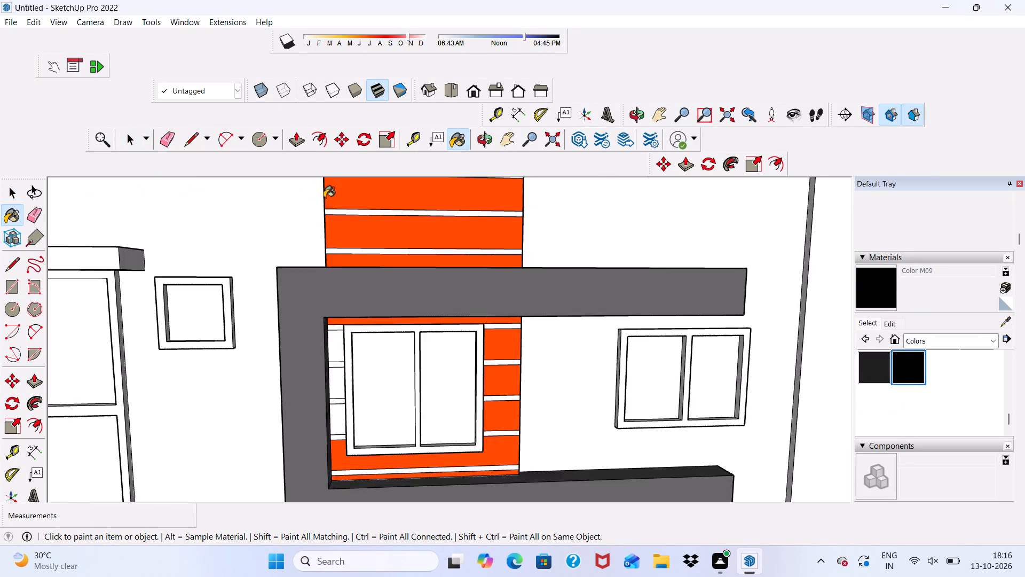
pyautogui.scroll(-8, 336, 221)
pyautogui.scroll(15, 382, 203)
pyautogui.click(380, 246)
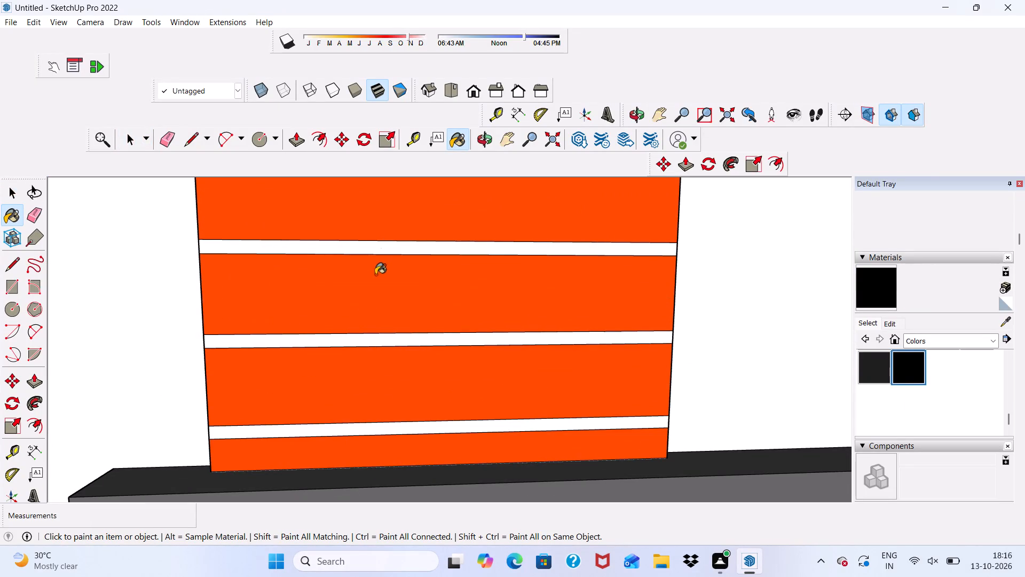
pyautogui.click(344, 340)
pyautogui.click(350, 430)
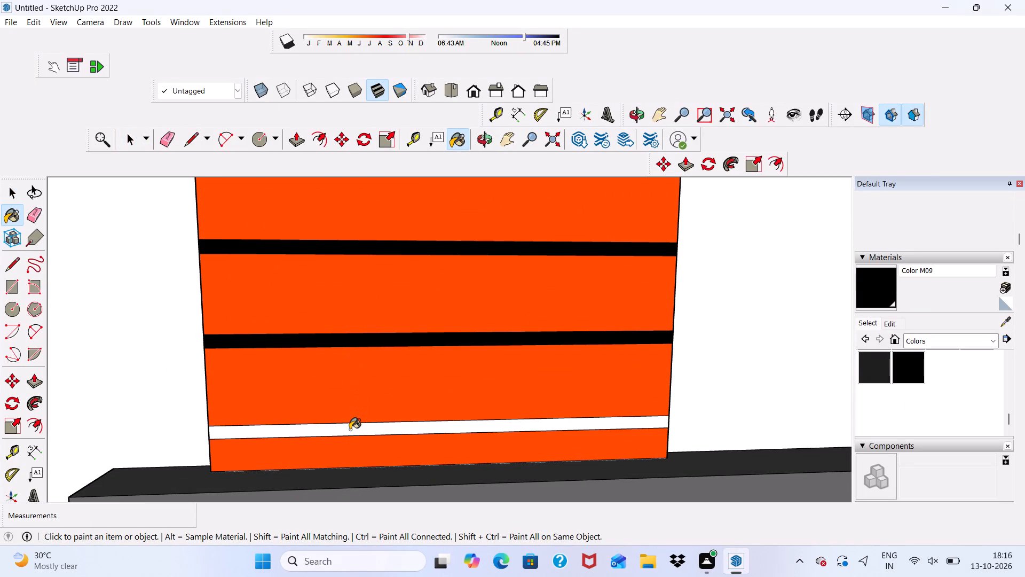
# Inside the C-shaped band, paint the four grooves on the open-end side of the window with Color M09.
pyautogui.scroll(-14, 310, 339)
pyautogui.scroll(7, 359, 410)
pyautogui.scroll(5, 490, 357)
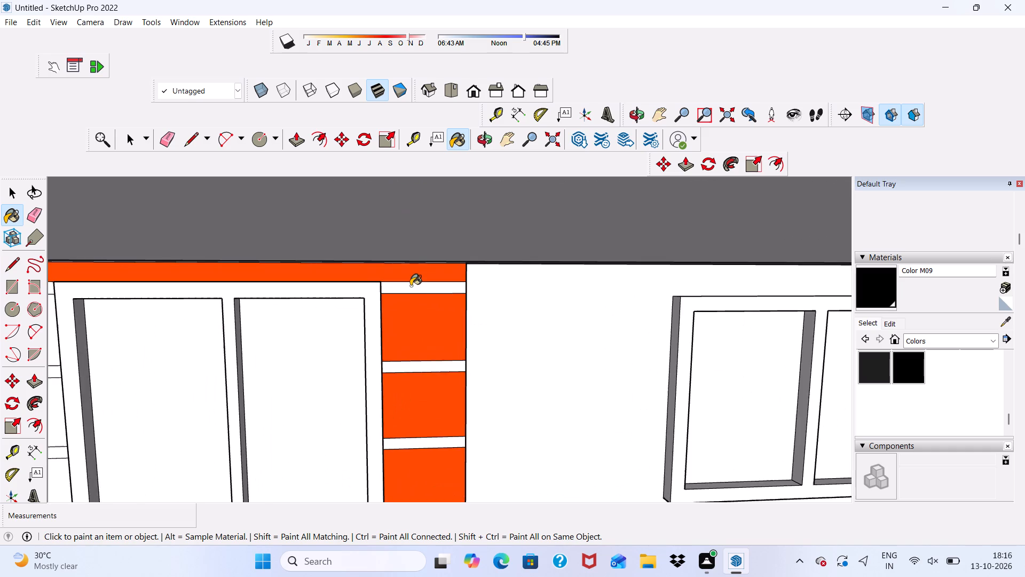
pyautogui.scroll(-4, 416, 298)
pyautogui.scroll(1, 420, 290)
pyautogui.click(418, 290)
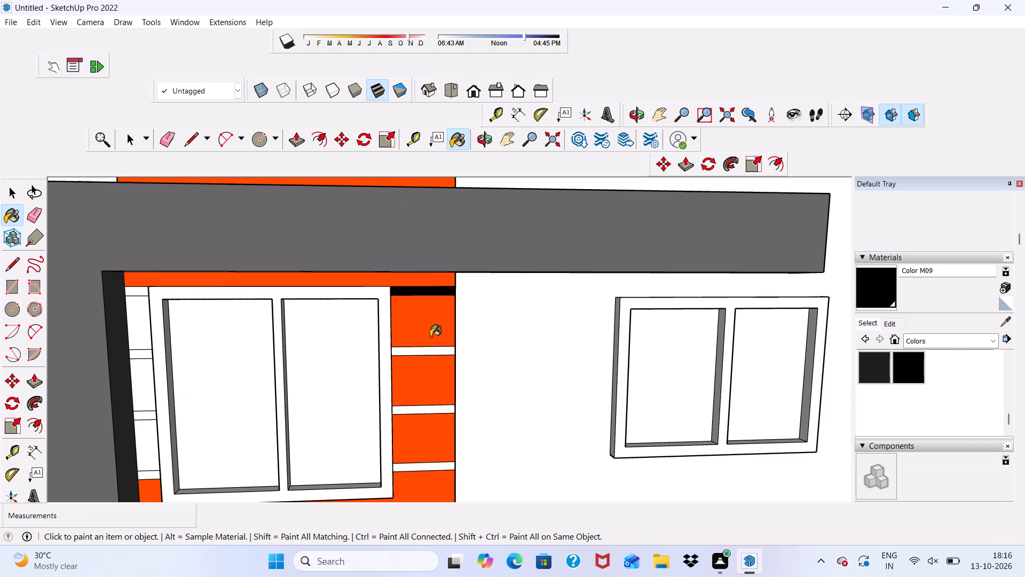
pyautogui.click(430, 347)
pyautogui.click(421, 353)
pyautogui.scroll(-12, 408, 302)
pyautogui.scroll(6, 423, 359)
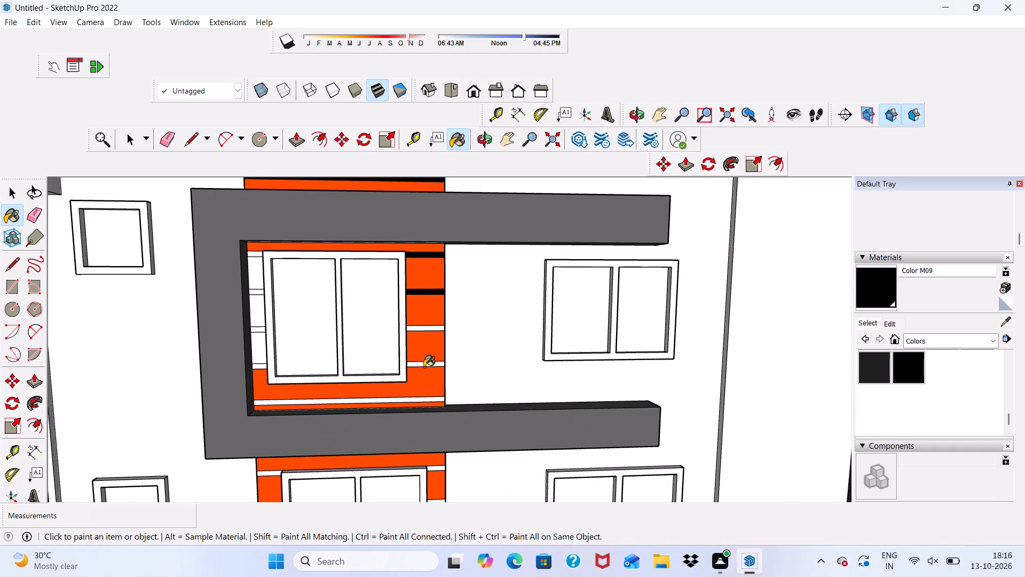
pyautogui.click(424, 367)
pyautogui.scroll(5, 425, 355)
pyautogui.click(423, 313)
pyautogui.scroll(2, 434, 376)
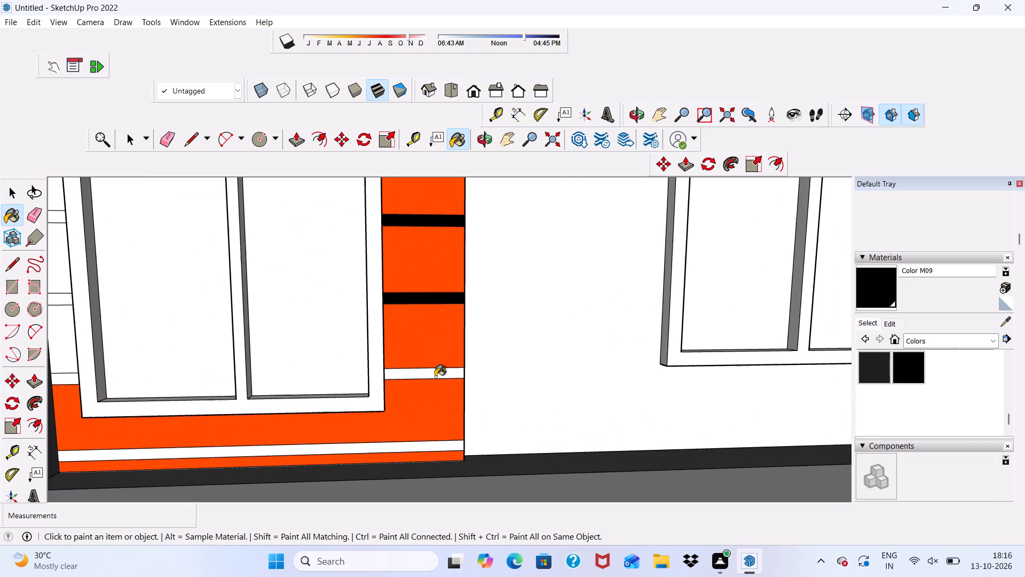
pyautogui.click(435, 377)
# Paint the long groove beneath the window inside the C-shaped band with Color M09.
pyautogui.scroll(-6, 429, 349)
pyautogui.scroll(-7, 452, 255)
pyautogui.scroll(-7, 454, 355)
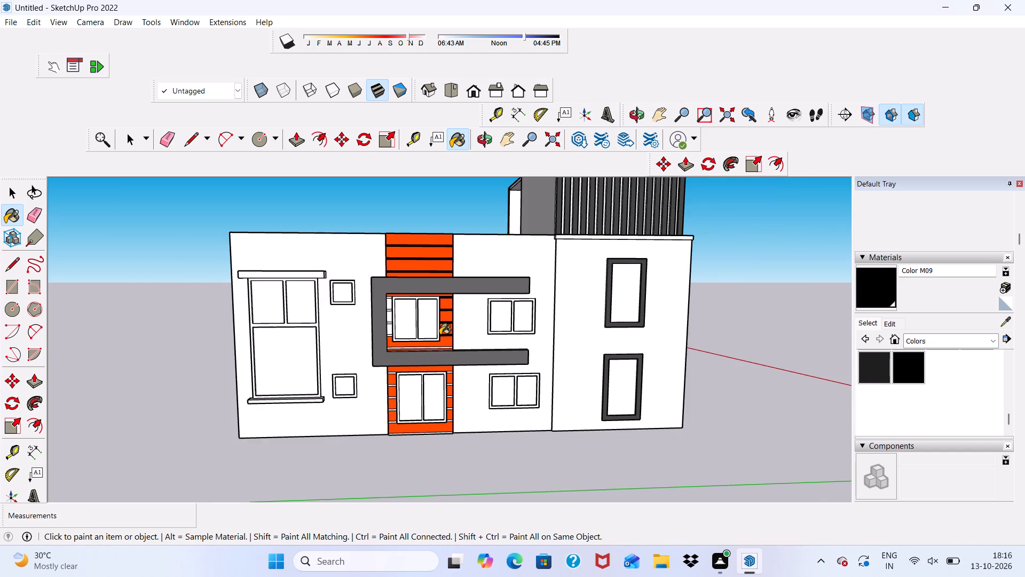
pyautogui.scroll(8, 441, 326)
pyautogui.scroll(-3, 441, 333)
pyautogui.scroll(6, 460, 378)
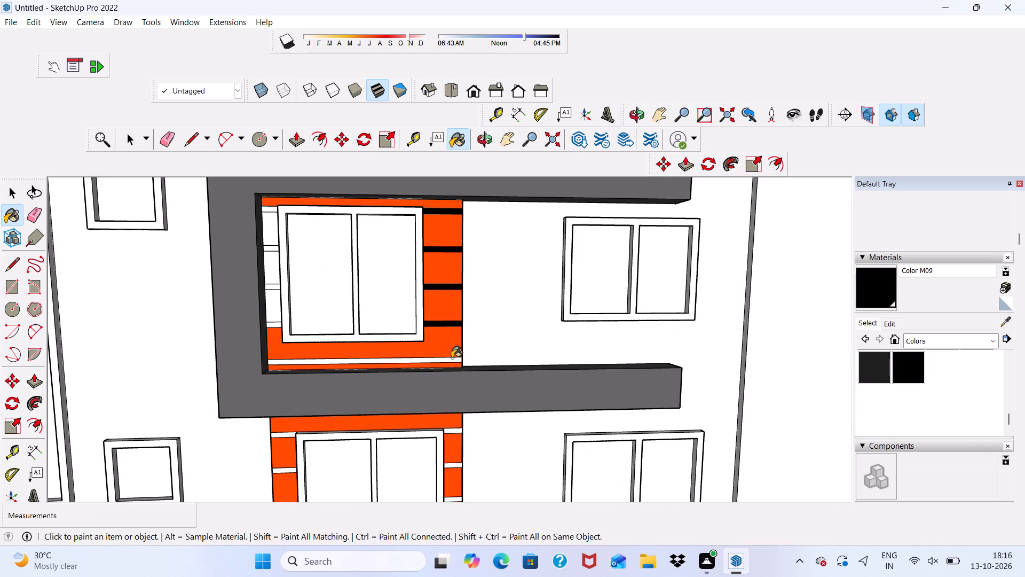
pyautogui.scroll(3, 452, 358)
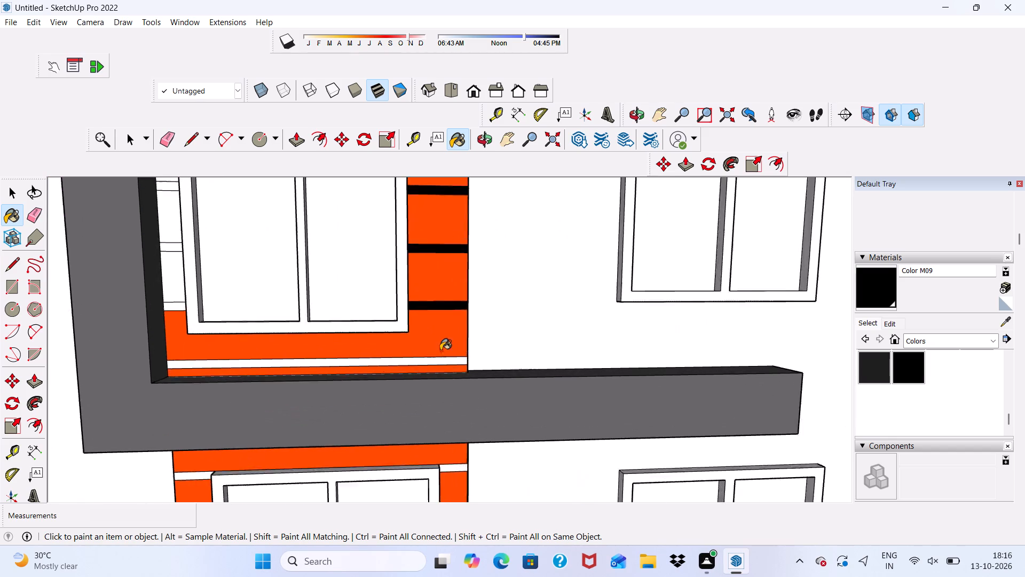
pyautogui.scroll(4, 440, 350)
pyautogui.click(454, 364)
pyautogui.scroll(-7, 454, 387)
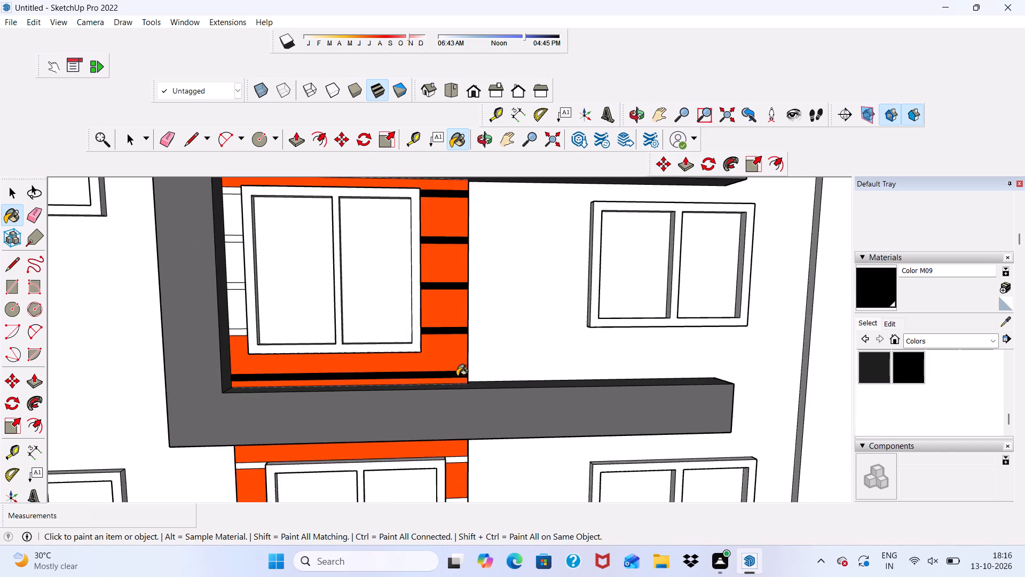
# Inside the C-shaped band, paint the four grooves on the closed side of the window with Color M09.
pyautogui.scroll(-7, 379, 381)
pyautogui.scroll(7, 365, 294)
pyautogui.scroll(12, 286, 315)
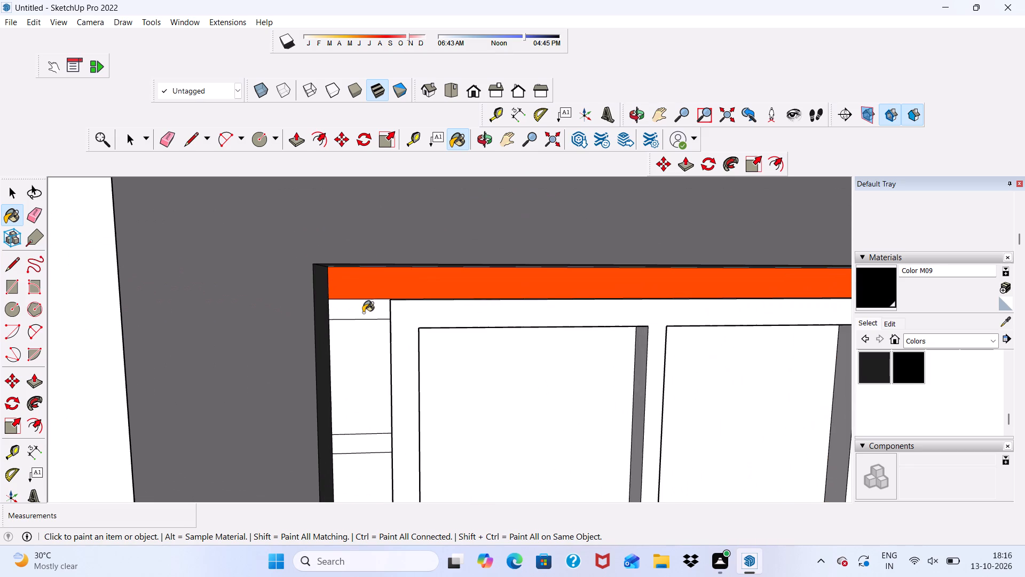
pyautogui.click(363, 313)
pyautogui.click(367, 442)
pyautogui.scroll(-12, 346, 316)
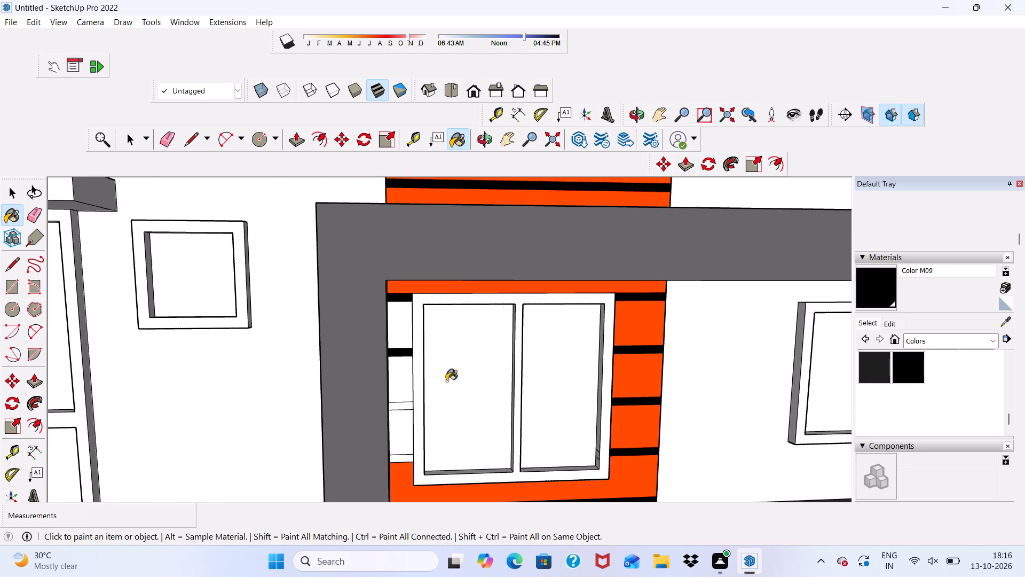
pyautogui.scroll(11, 439, 396)
pyautogui.click(395, 374)
pyautogui.scroll(-5, 389, 337)
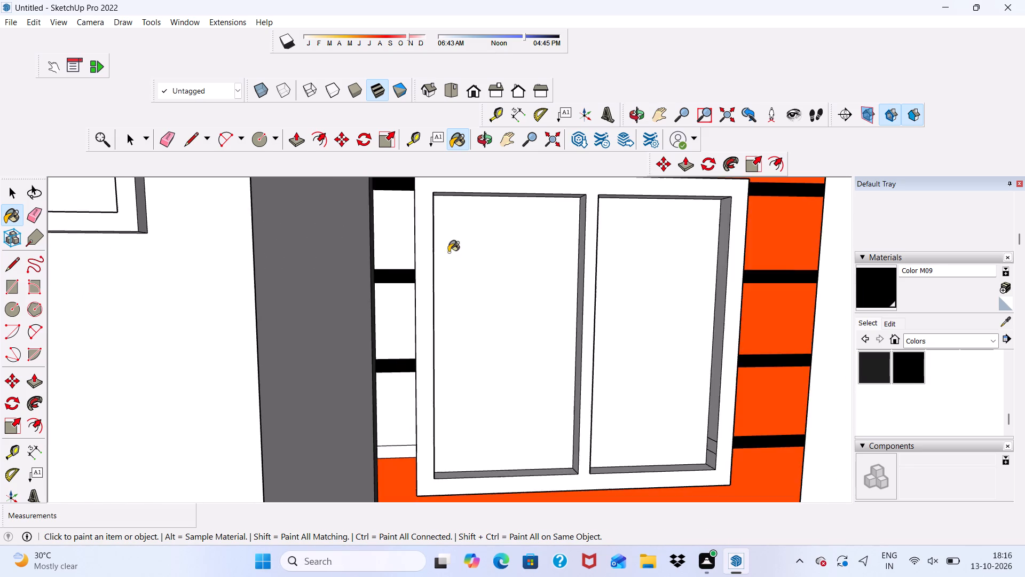
pyautogui.scroll(-8, 448, 252)
pyautogui.scroll(6, 413, 361)
pyautogui.click(391, 402)
# Below the C-shaped band, paint the five grooves on the closed-end side of the ground-floor window with Color M09.
pyautogui.scroll(-6, 396, 314)
pyautogui.scroll(-5, 529, 204)
pyautogui.scroll(-7, 606, 330)
pyautogui.scroll(8, 514, 466)
pyautogui.scroll(5, 529, 376)
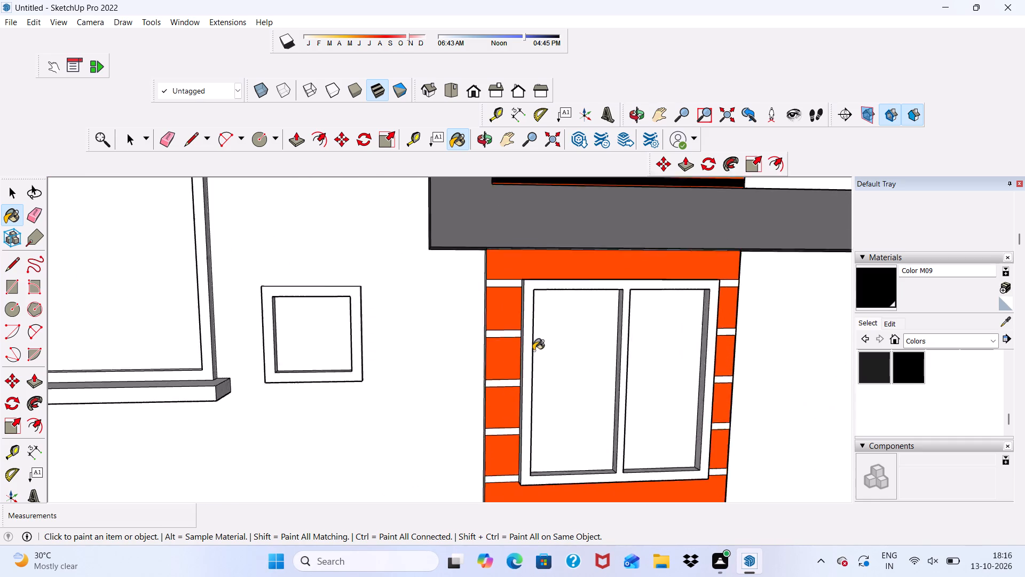
pyautogui.scroll(1, 533, 350)
pyautogui.click(496, 268)
pyautogui.scroll(2, 508, 317)
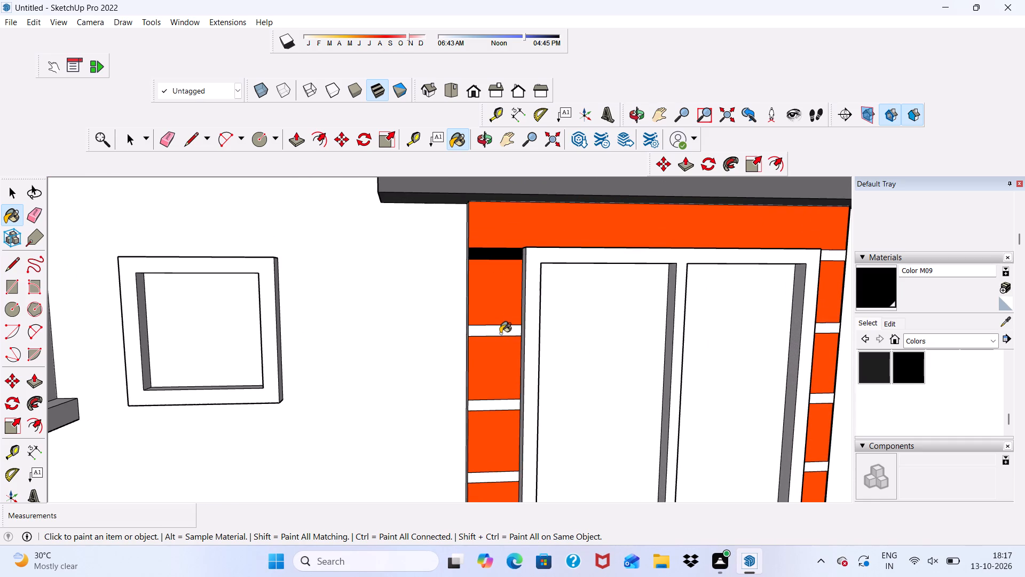
pyautogui.click(500, 333)
pyautogui.click(500, 407)
pyautogui.scroll(-6, 485, 301)
pyautogui.scroll(-6, 583, 272)
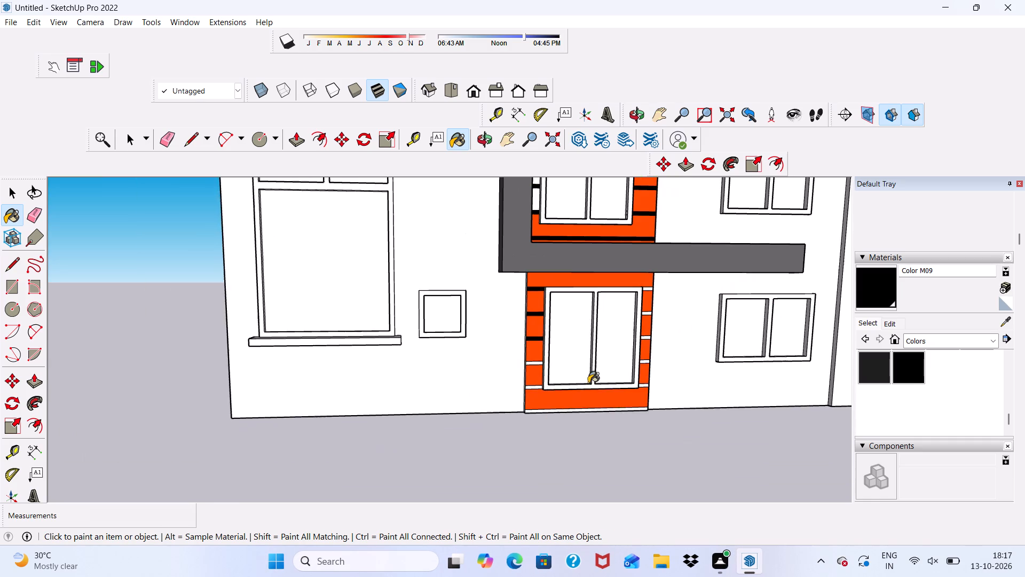
pyautogui.scroll(8, 527, 375)
pyautogui.click(534, 362)
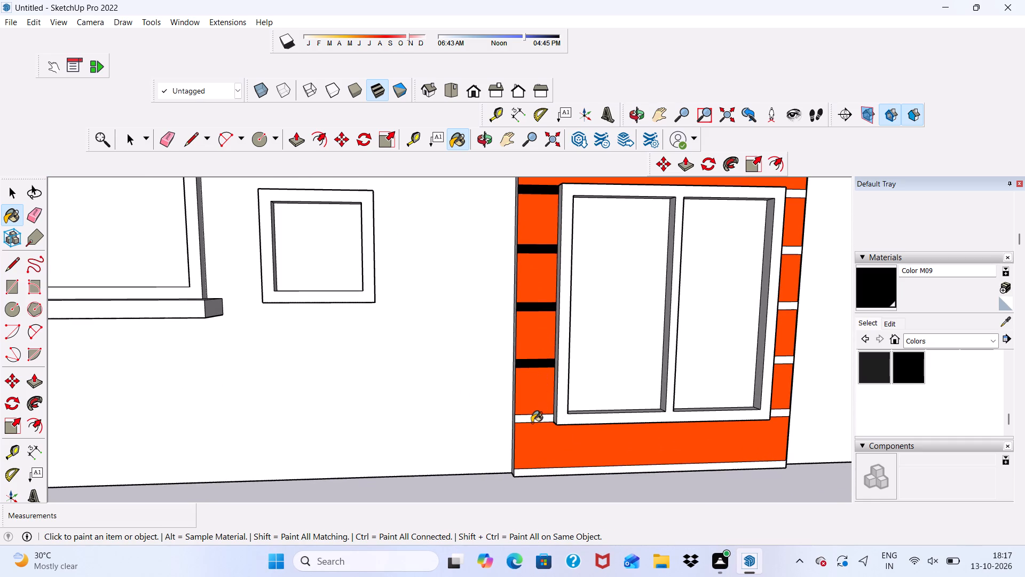
pyautogui.click(530, 419)
# Paint the ground-floor panel's base groove and the grooves on the window's open-end side with Color M09.
pyautogui.click(531, 477)
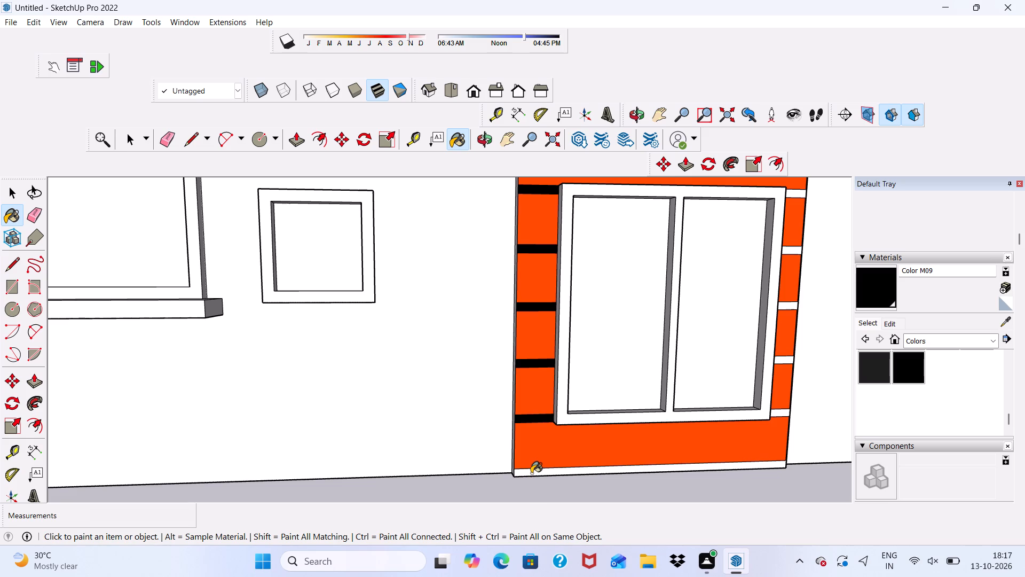
pyautogui.click(531, 473)
pyautogui.scroll(-4, 480, 446)
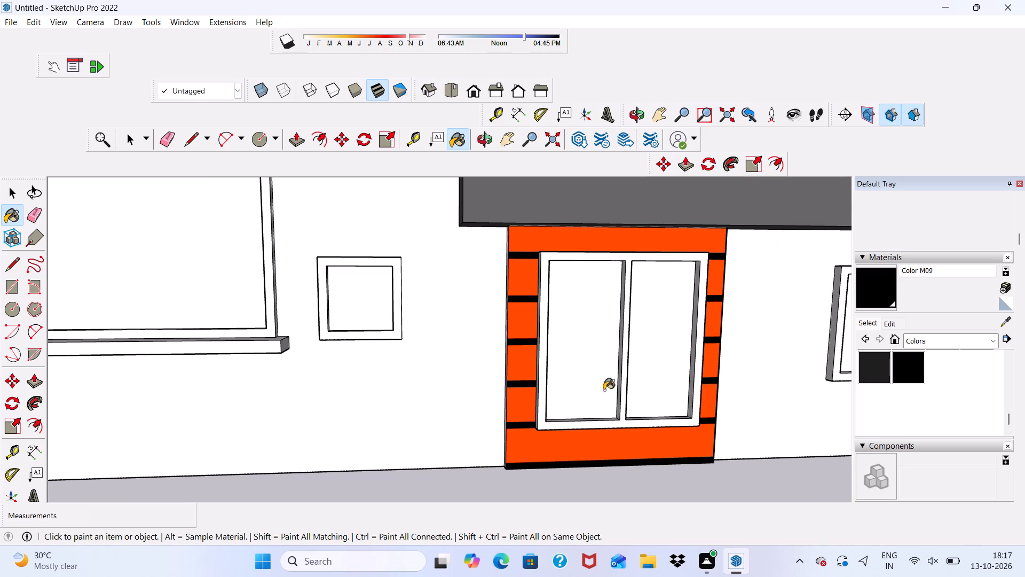
pyautogui.moveTo(604, 390); pyautogui.dragTo(564, 430, button='middle')
pyautogui.scroll(-6, 546, 383)
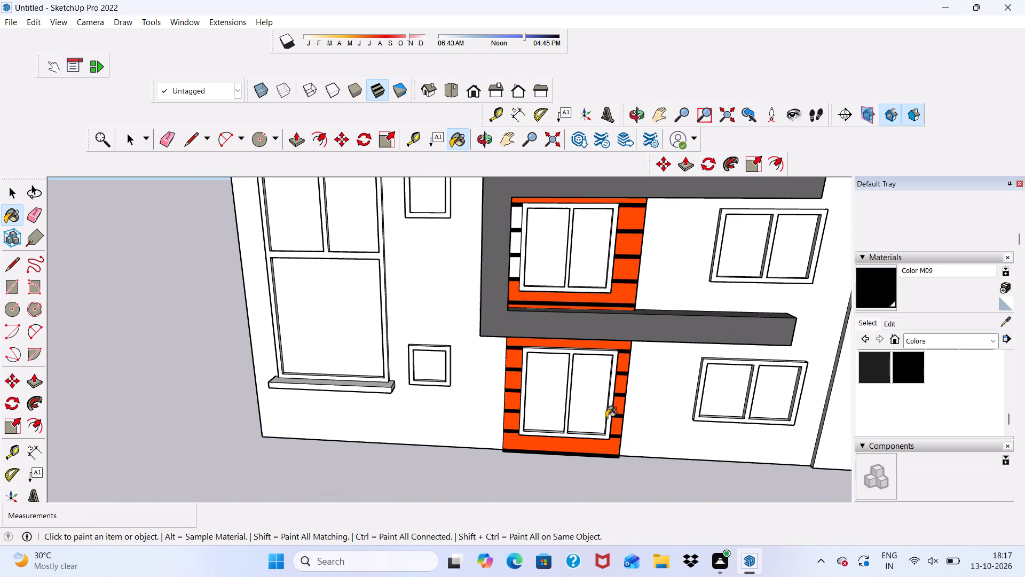
pyautogui.scroll(-1, 606, 418)
# Look through the Colors swatches for a shade matching the orange cladding around the window inside the C-shaped band.
pyautogui.scroll(7, 951, 389)
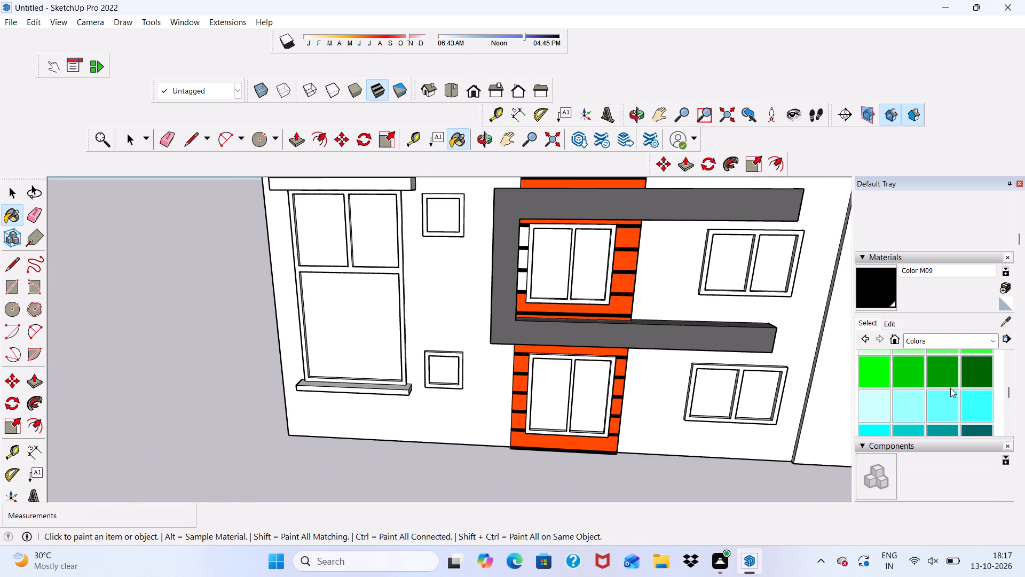
pyautogui.scroll(6, 950, 388)
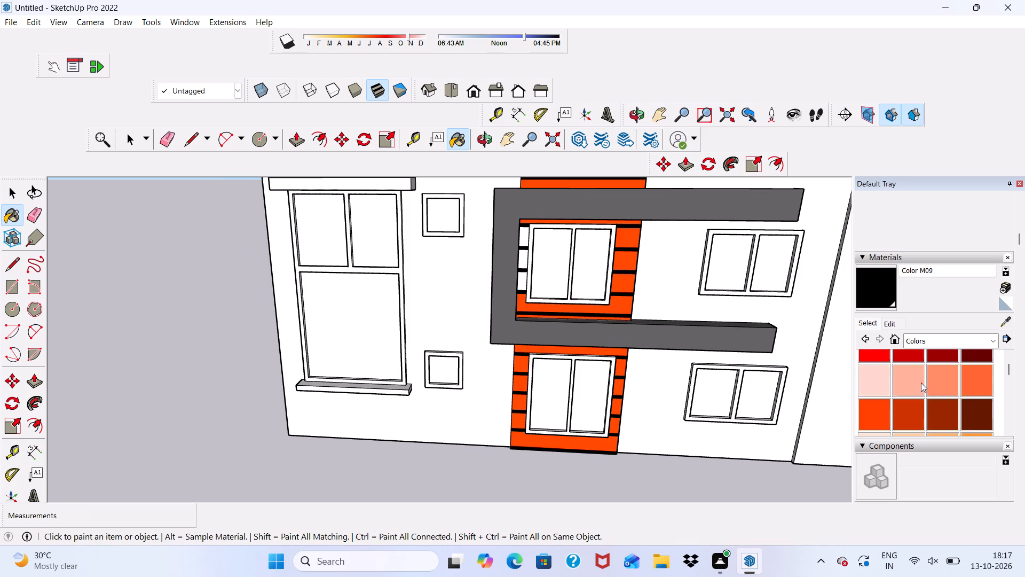
pyautogui.scroll(-3, 916, 383)
pyautogui.scroll(6, 904, 386)
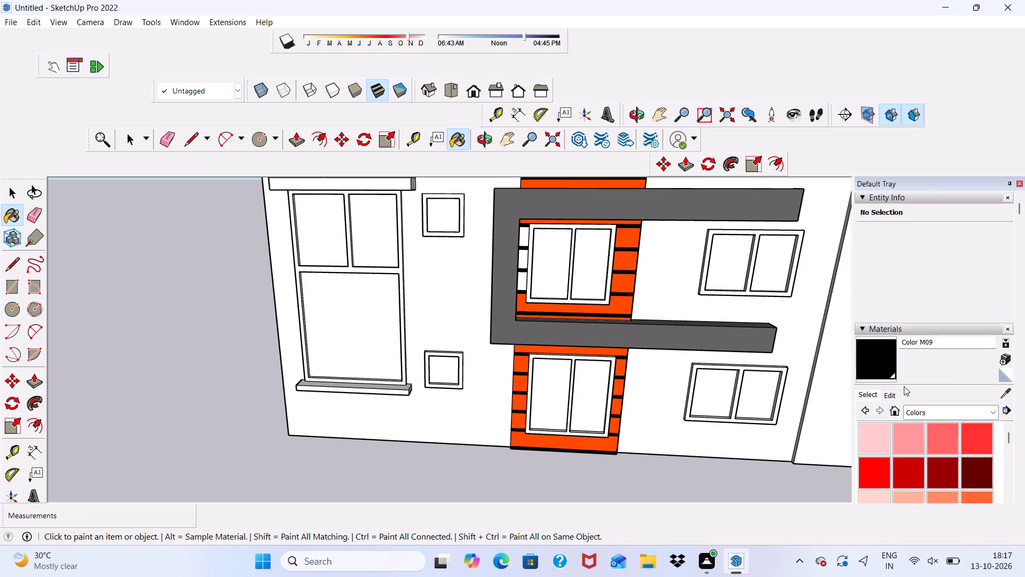
pyautogui.scroll(-8, 904, 386)
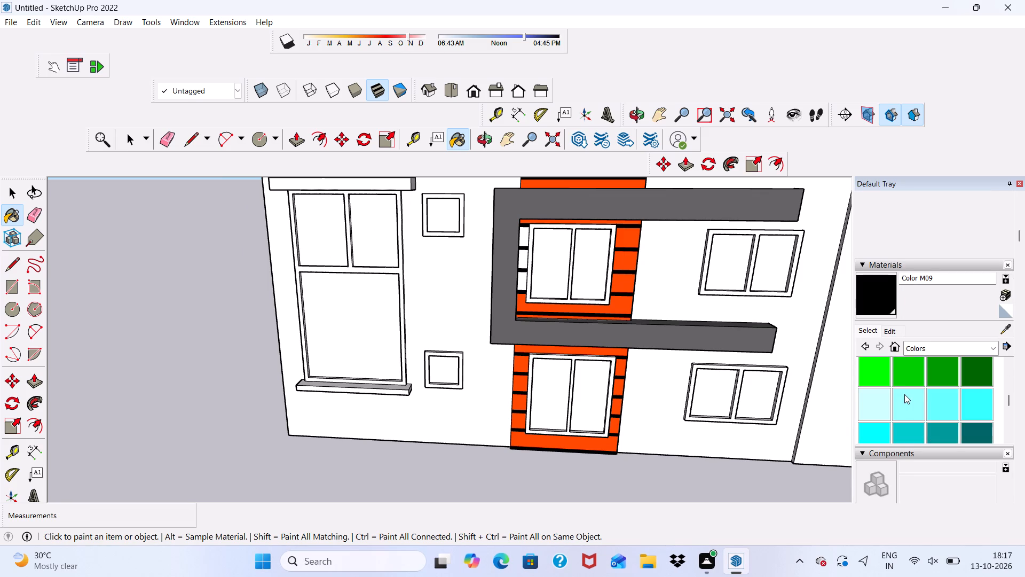
pyautogui.scroll(8, 904, 394)
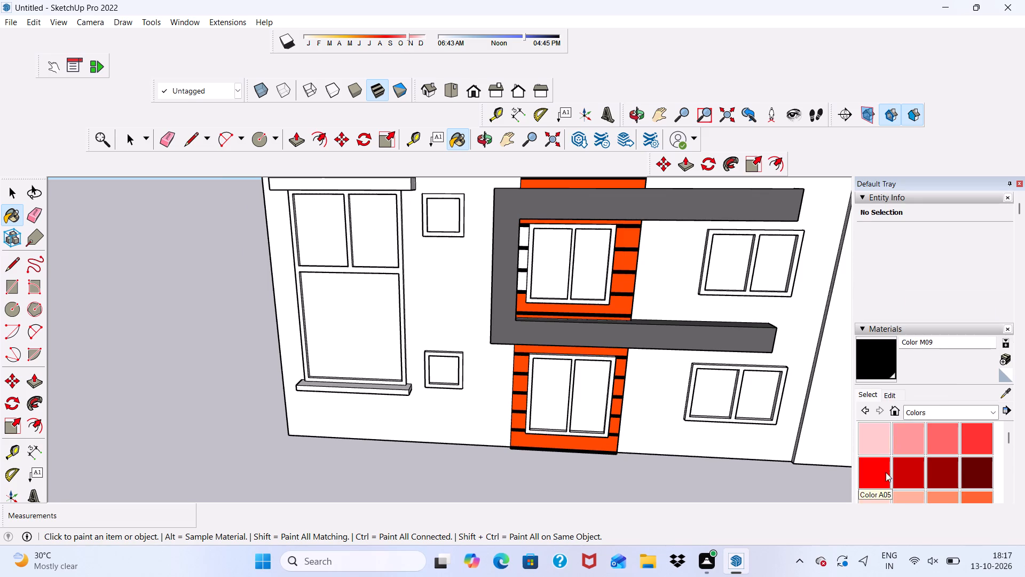
pyautogui.scroll(5, 926, 451)
pyautogui.scroll(-4, 914, 432)
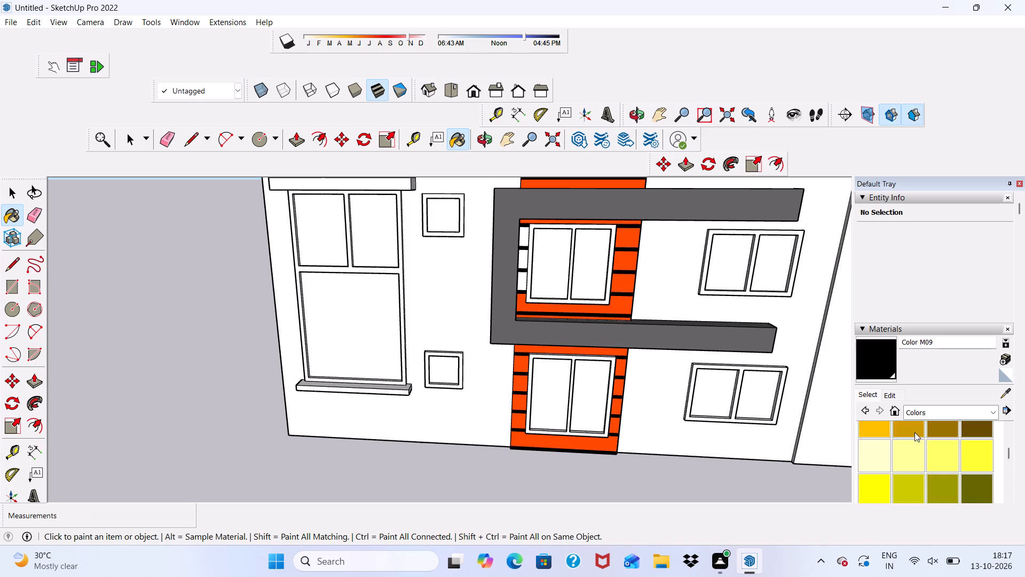
pyautogui.scroll(-9, 914, 432)
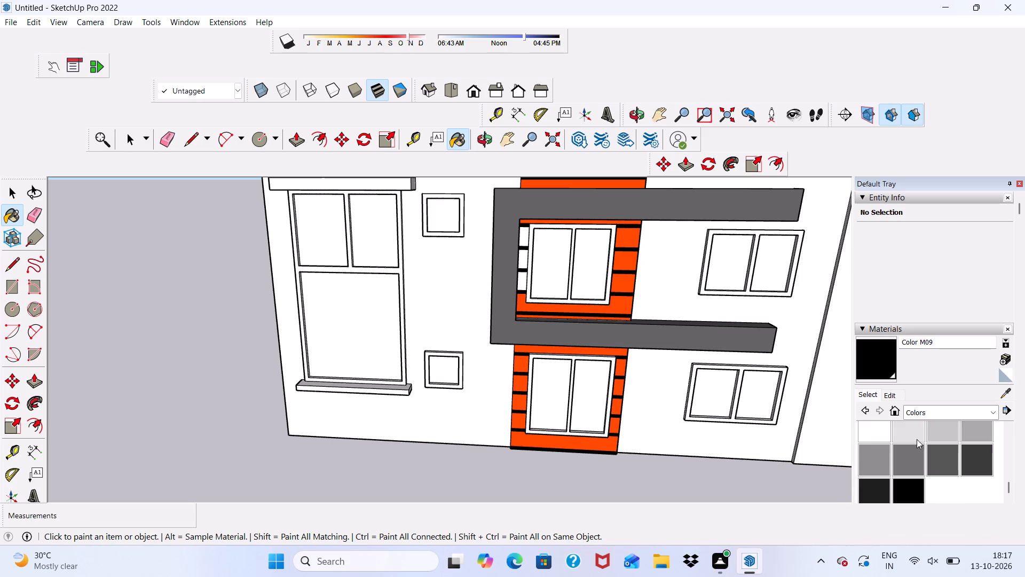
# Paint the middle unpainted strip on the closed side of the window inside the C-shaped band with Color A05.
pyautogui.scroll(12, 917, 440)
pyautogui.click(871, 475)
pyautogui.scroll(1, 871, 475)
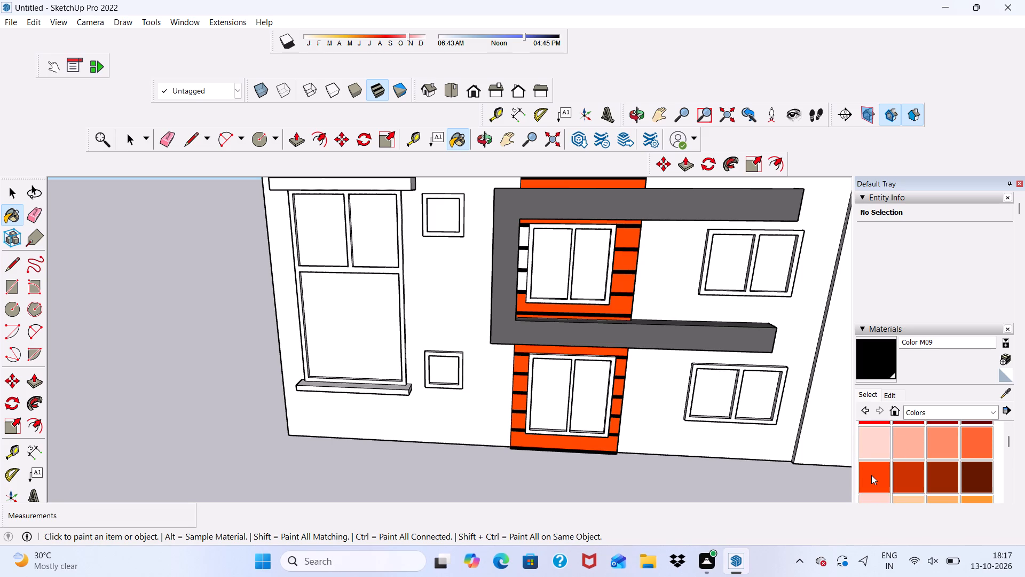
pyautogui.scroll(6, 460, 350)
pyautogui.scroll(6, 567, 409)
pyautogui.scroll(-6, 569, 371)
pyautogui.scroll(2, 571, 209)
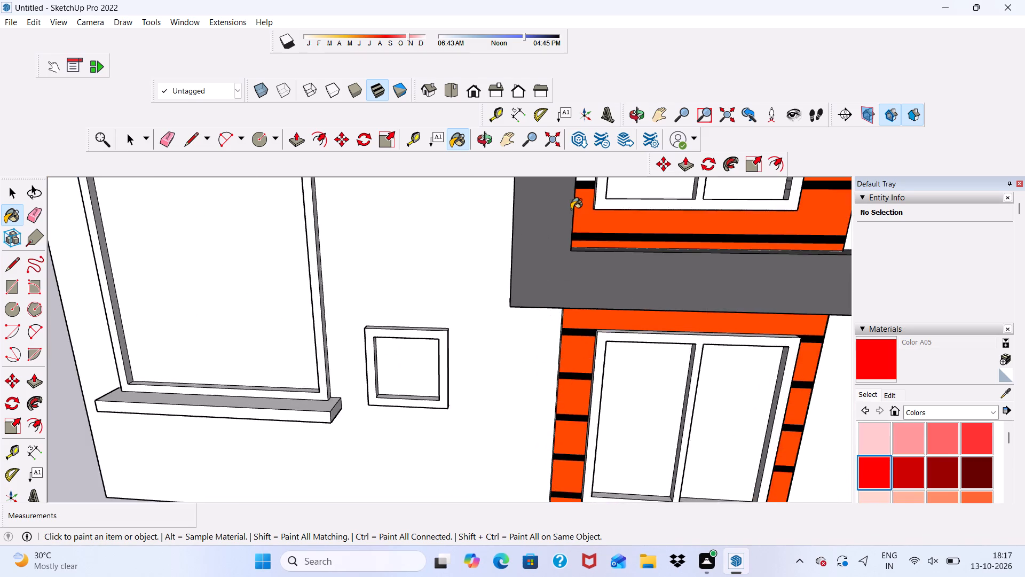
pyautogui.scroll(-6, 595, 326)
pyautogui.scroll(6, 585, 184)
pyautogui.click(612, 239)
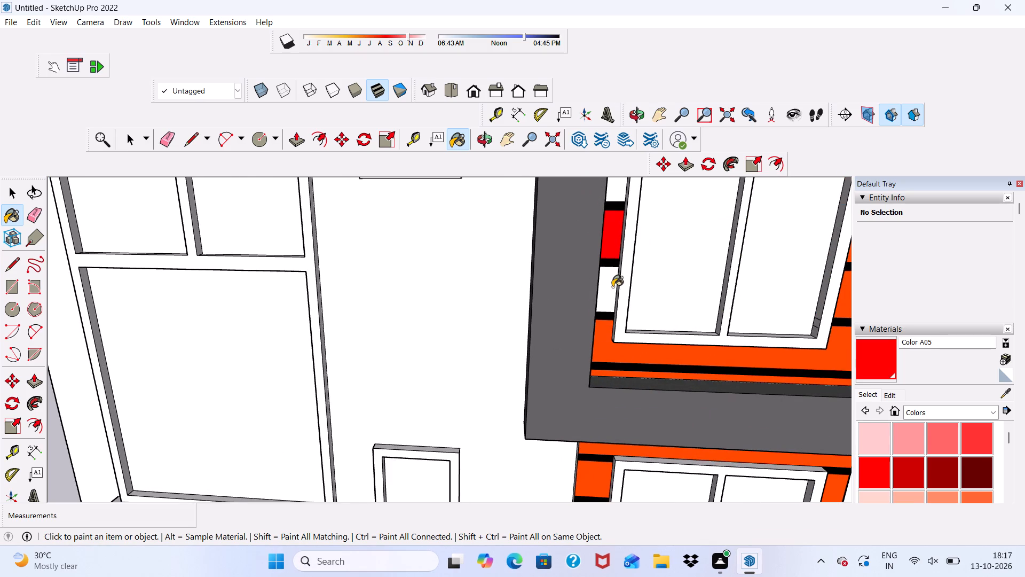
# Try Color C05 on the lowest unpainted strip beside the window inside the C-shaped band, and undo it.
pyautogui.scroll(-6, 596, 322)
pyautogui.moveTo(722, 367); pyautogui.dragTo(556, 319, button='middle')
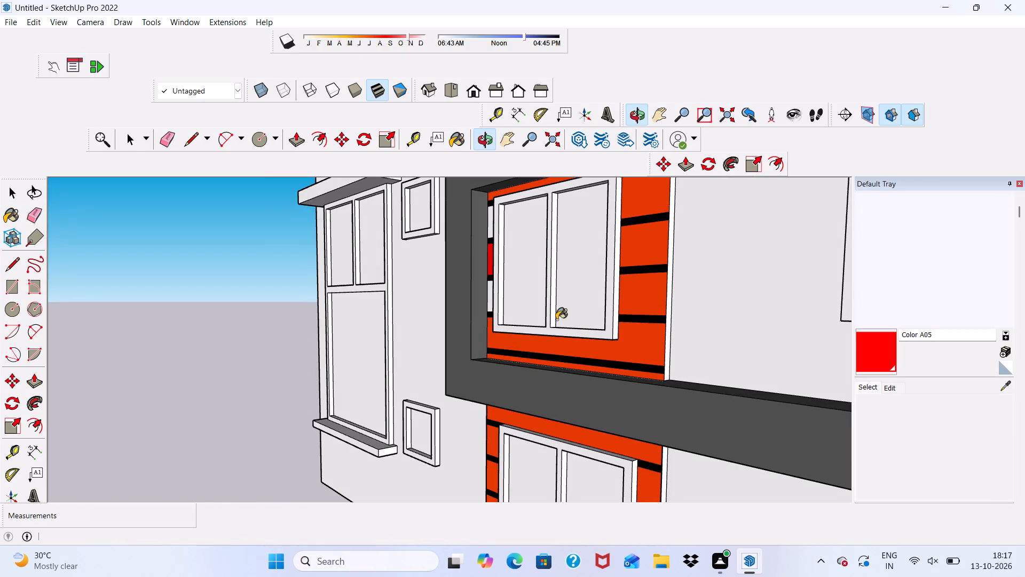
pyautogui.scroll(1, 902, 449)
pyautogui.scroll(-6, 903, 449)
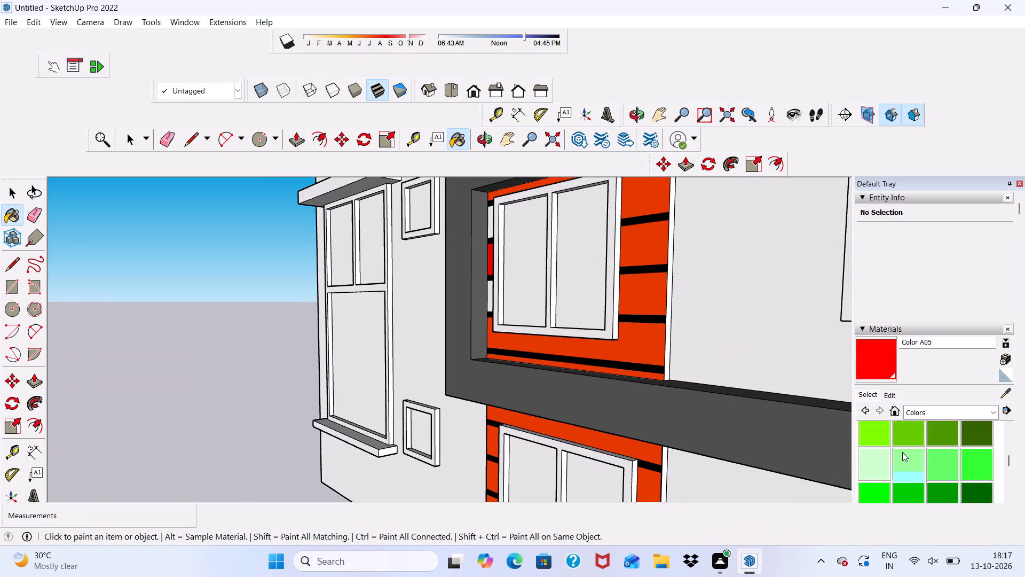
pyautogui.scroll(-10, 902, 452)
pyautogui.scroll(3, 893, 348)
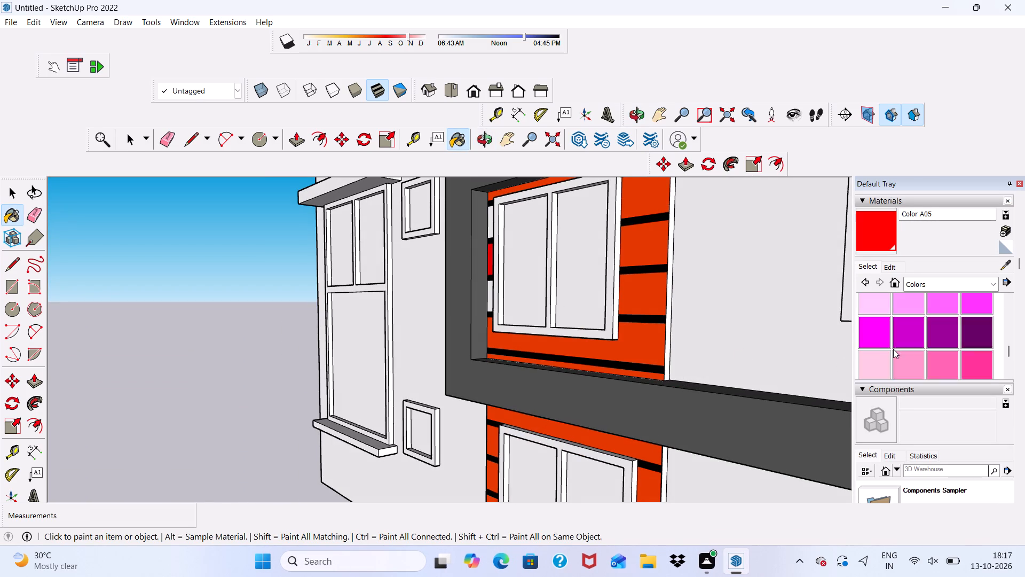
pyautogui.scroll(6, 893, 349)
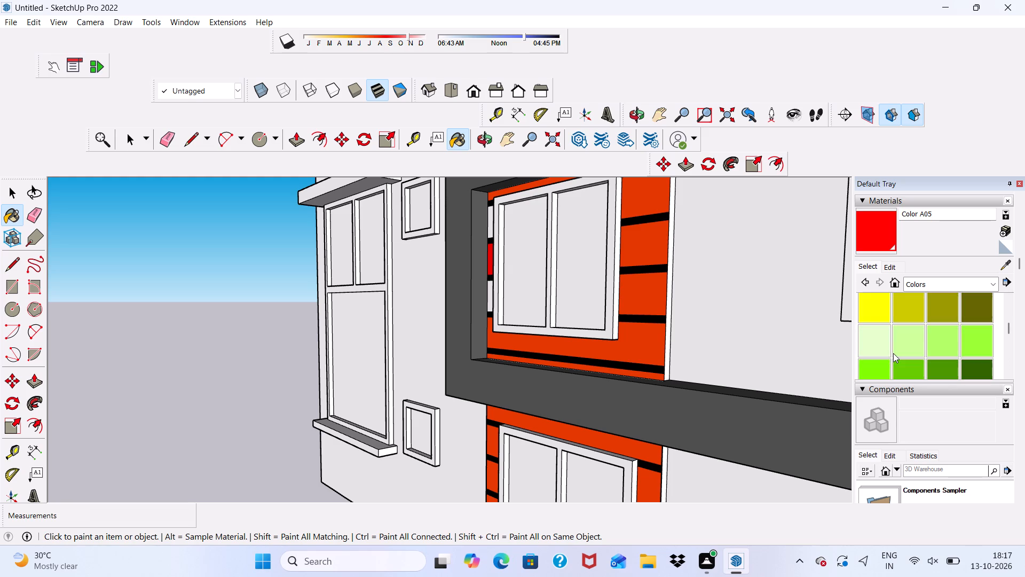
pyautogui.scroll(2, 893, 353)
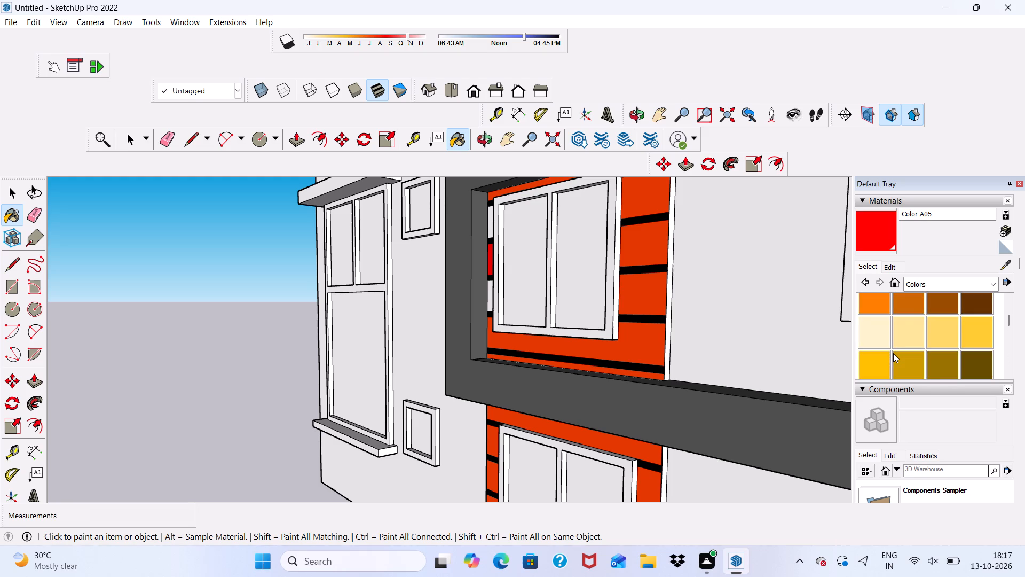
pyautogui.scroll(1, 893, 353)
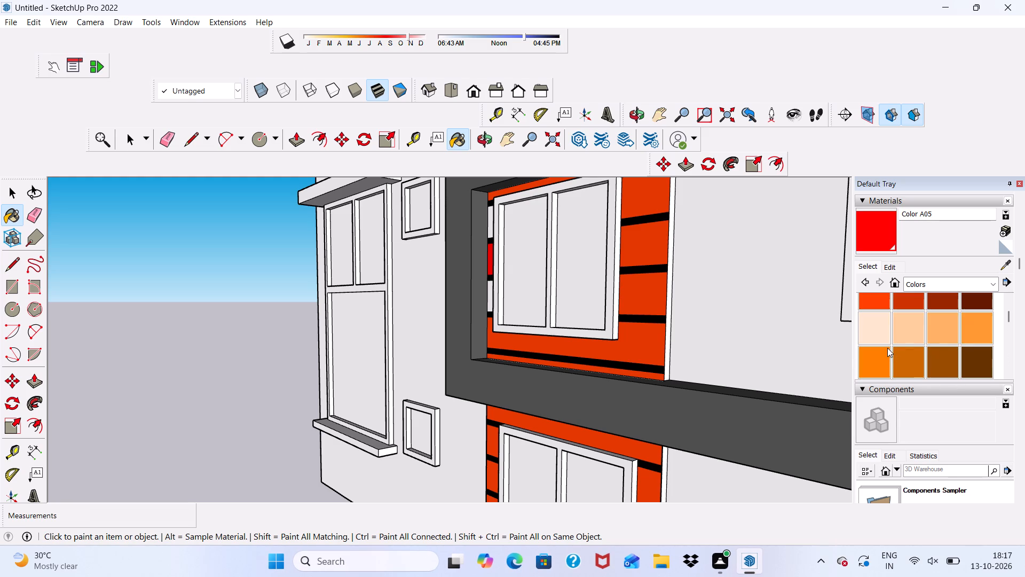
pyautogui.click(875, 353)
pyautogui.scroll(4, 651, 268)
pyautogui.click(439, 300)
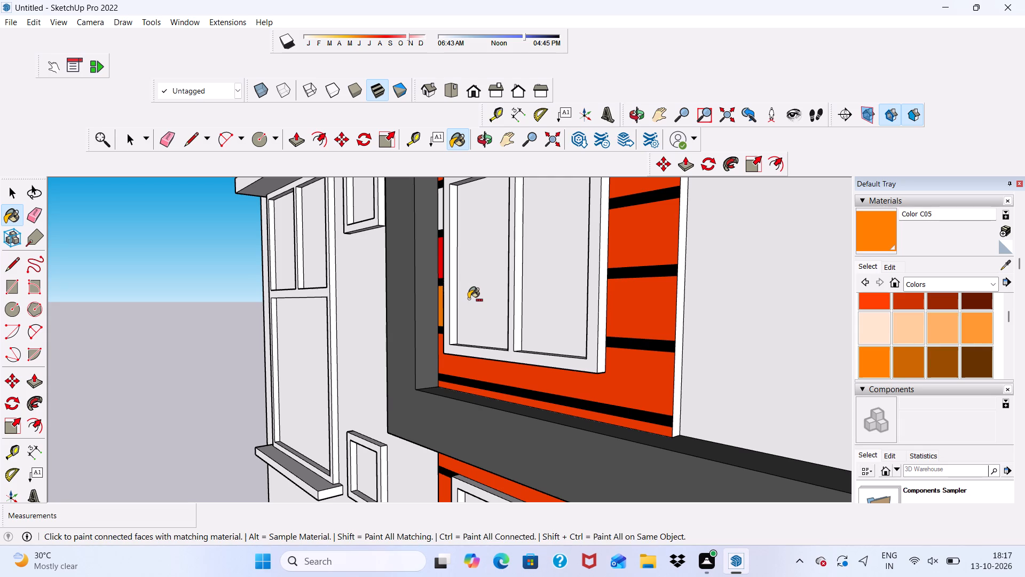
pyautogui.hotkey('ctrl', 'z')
# Paint the lowest and middle strips on the closed side of the window inside the C-shaped band with Color B04.
pyautogui.scroll(2, 908, 338)
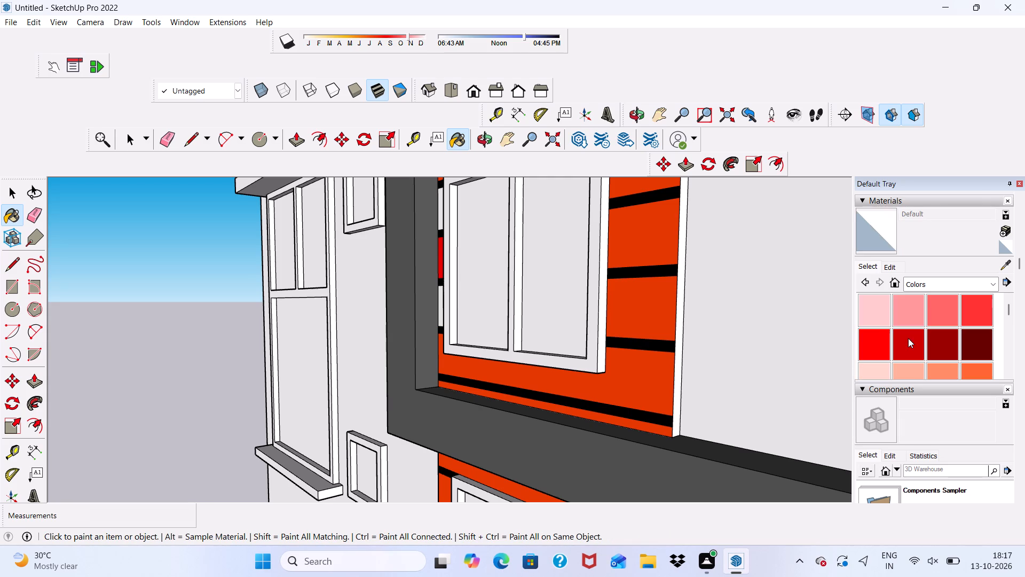
pyautogui.click(974, 368)
pyautogui.scroll(4, 563, 264)
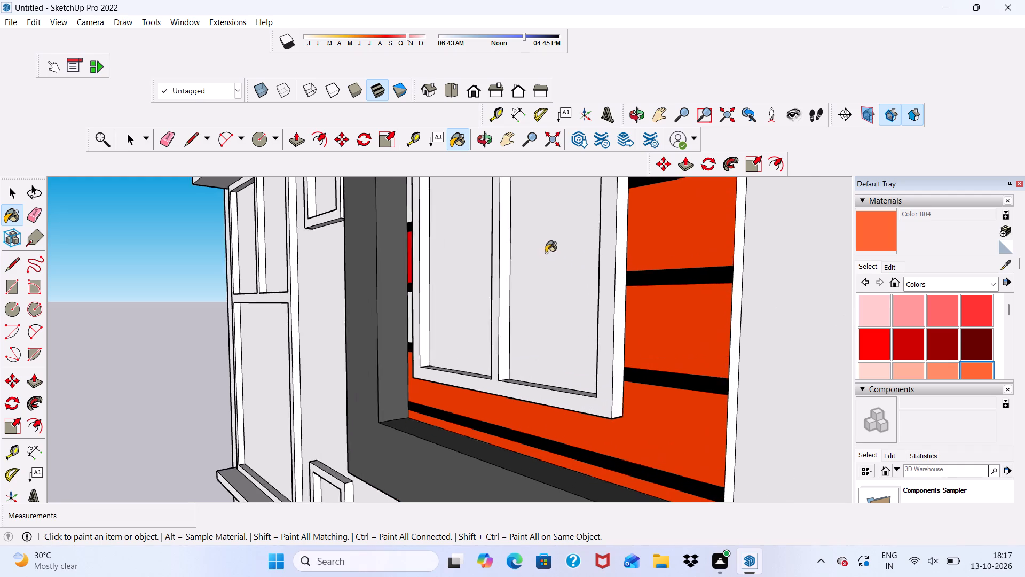
pyautogui.scroll(7, 546, 253)
pyautogui.scroll(-2, 370, 324)
pyautogui.moveTo(370, 324); pyautogui.dragTo(510, 328, button='middle')
pyautogui.scroll(2, 500, 326)
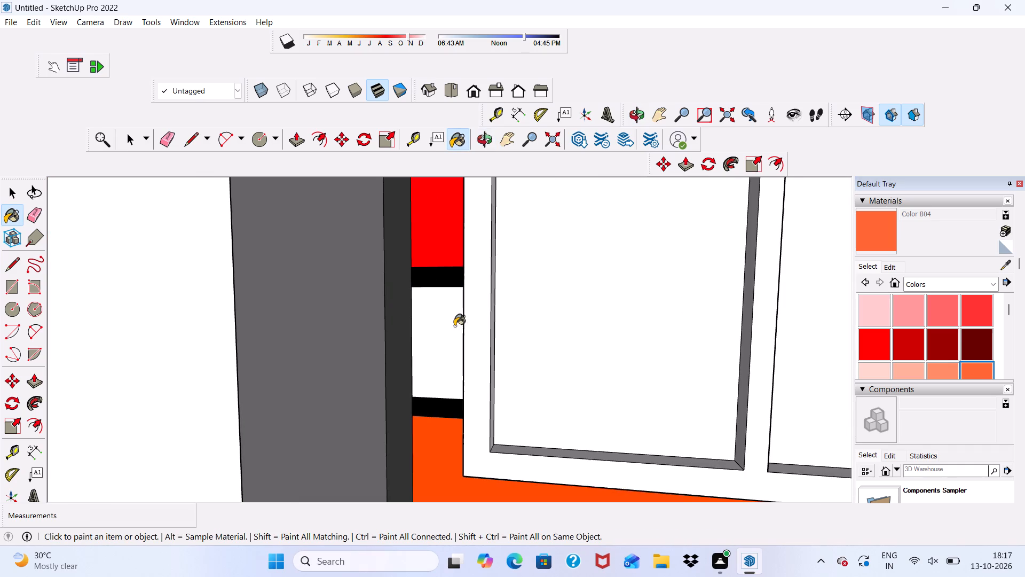
pyautogui.click(441, 331)
pyautogui.click(437, 224)
pyautogui.scroll(-3, 470, 309)
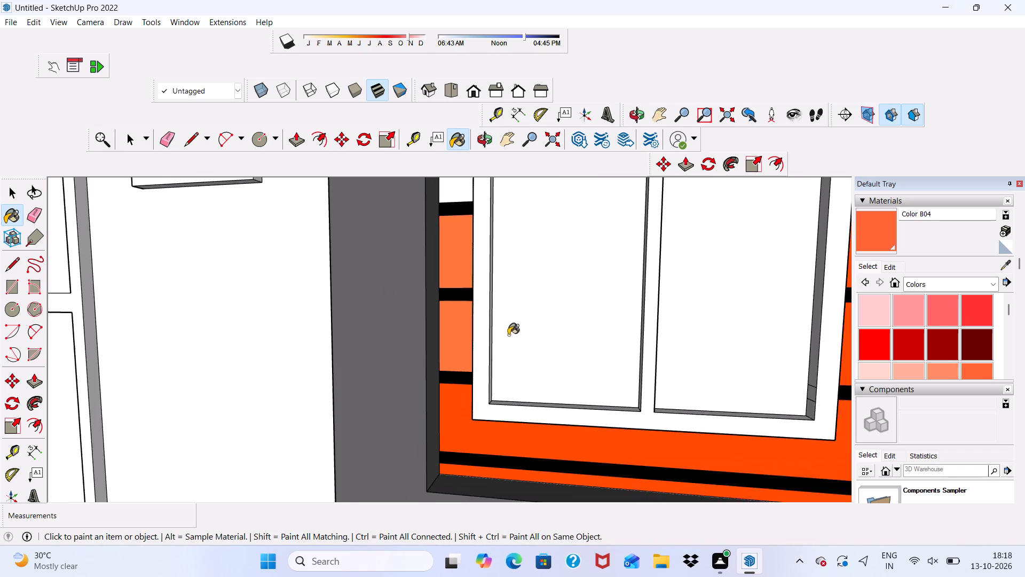
pyautogui.scroll(-4, 508, 335)
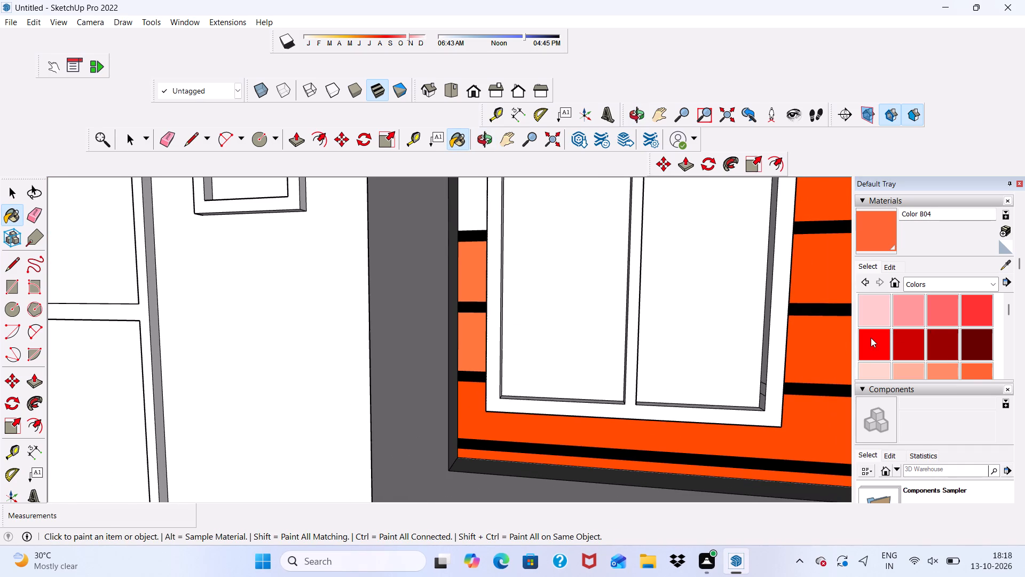
# Repaint the lowest strip on the closed side of the window inside the C-shaped band with Color A05.
pyautogui.click(871, 338)
pyautogui.scroll(4, 452, 333)
pyautogui.click(476, 330)
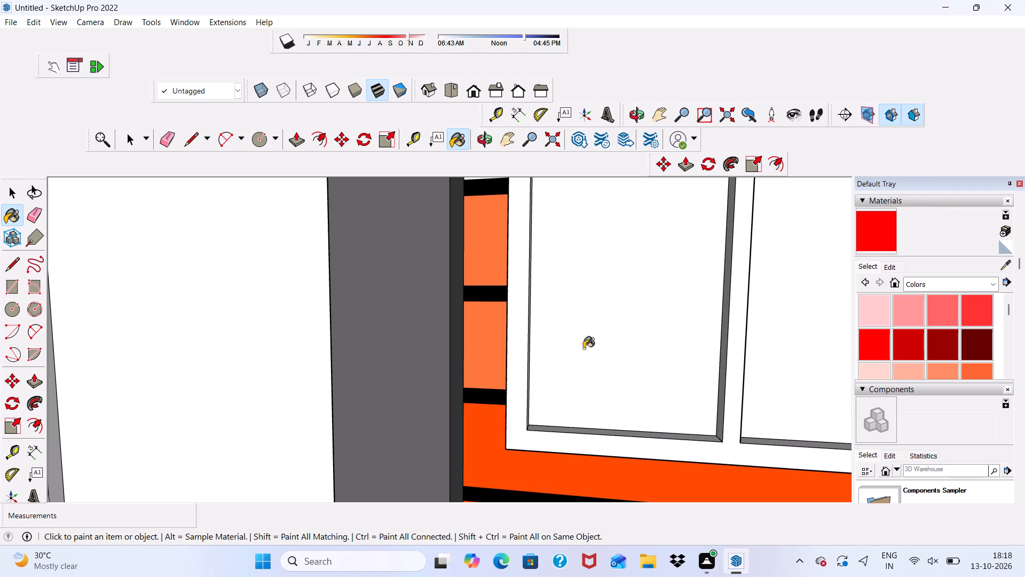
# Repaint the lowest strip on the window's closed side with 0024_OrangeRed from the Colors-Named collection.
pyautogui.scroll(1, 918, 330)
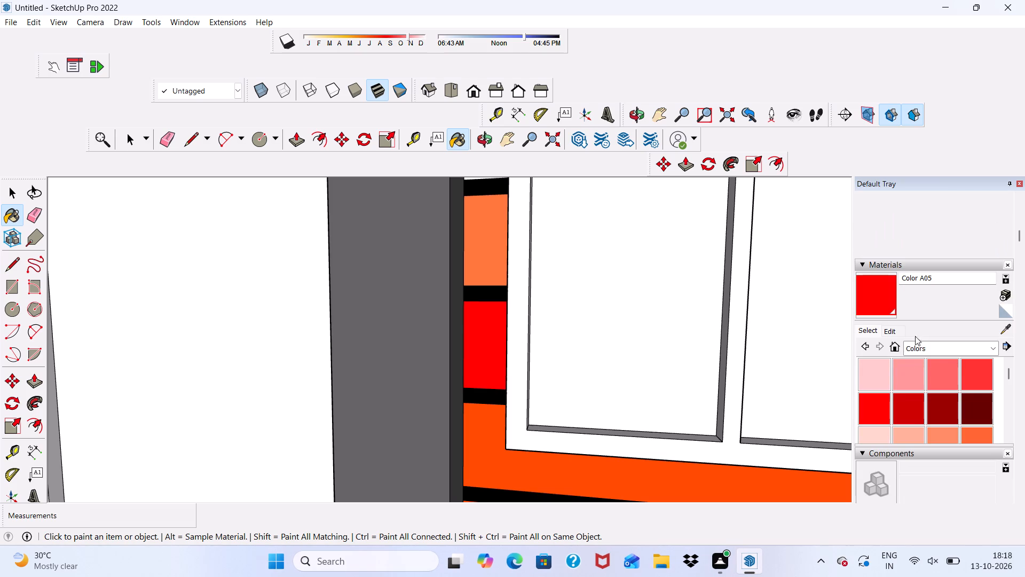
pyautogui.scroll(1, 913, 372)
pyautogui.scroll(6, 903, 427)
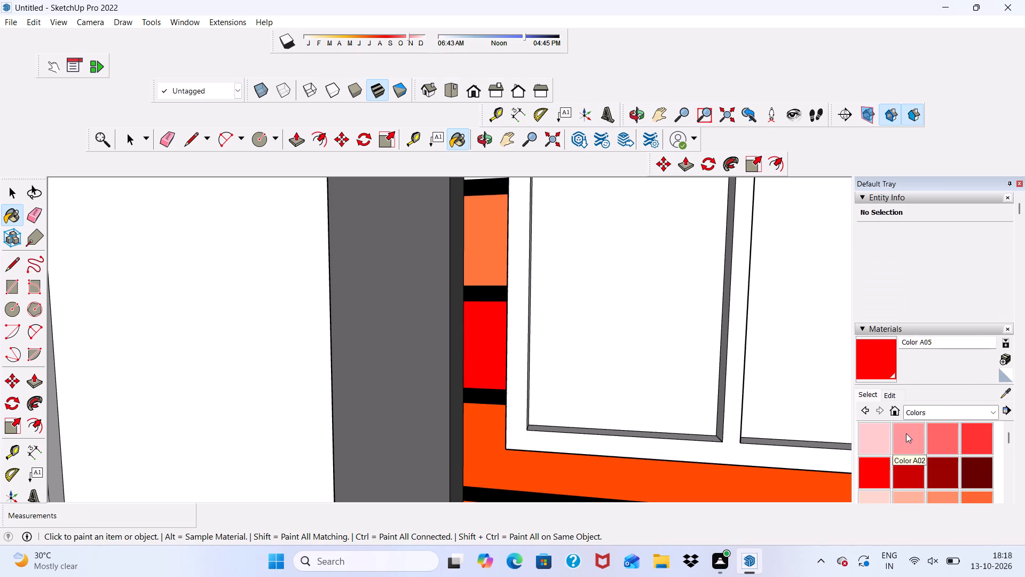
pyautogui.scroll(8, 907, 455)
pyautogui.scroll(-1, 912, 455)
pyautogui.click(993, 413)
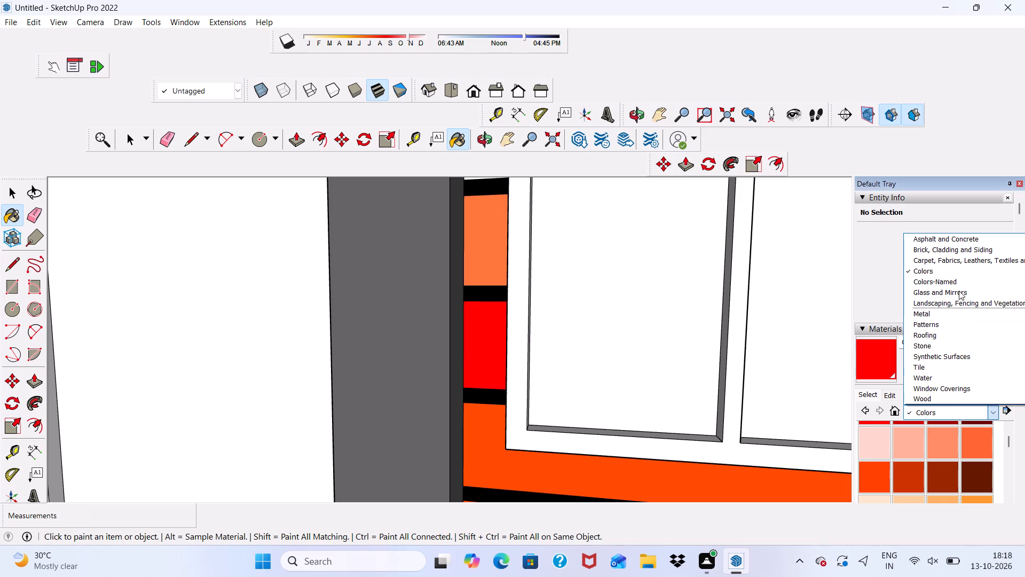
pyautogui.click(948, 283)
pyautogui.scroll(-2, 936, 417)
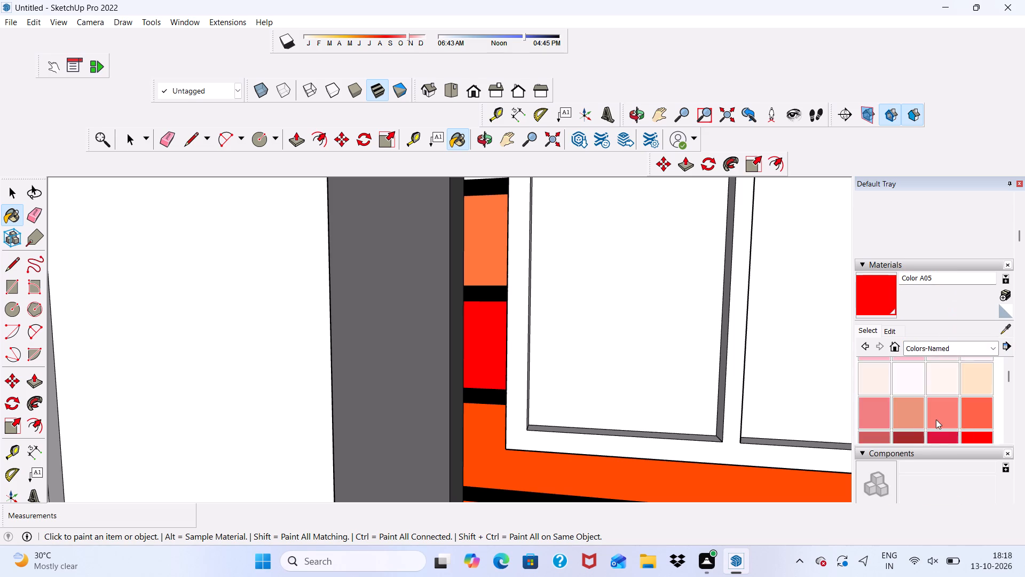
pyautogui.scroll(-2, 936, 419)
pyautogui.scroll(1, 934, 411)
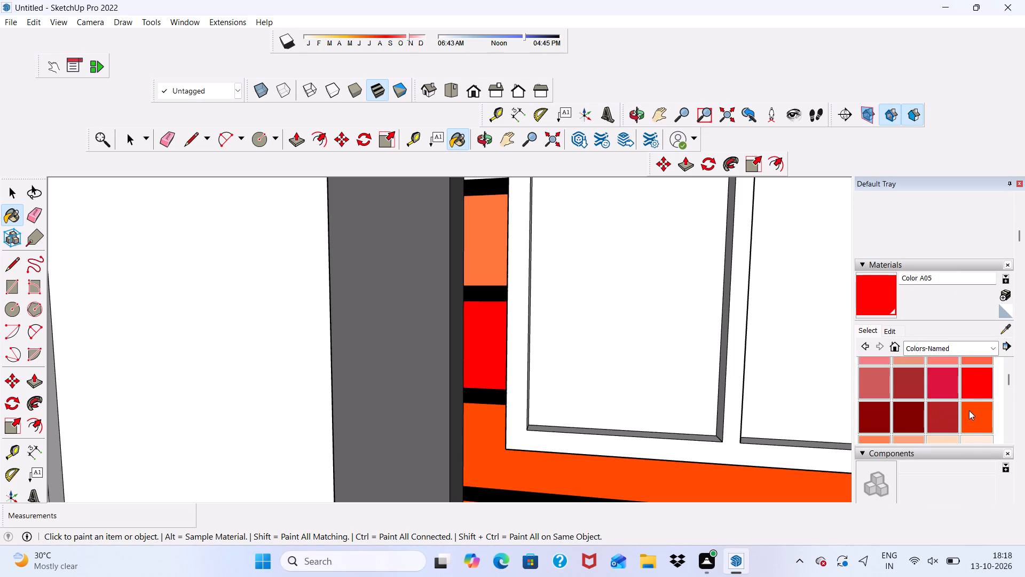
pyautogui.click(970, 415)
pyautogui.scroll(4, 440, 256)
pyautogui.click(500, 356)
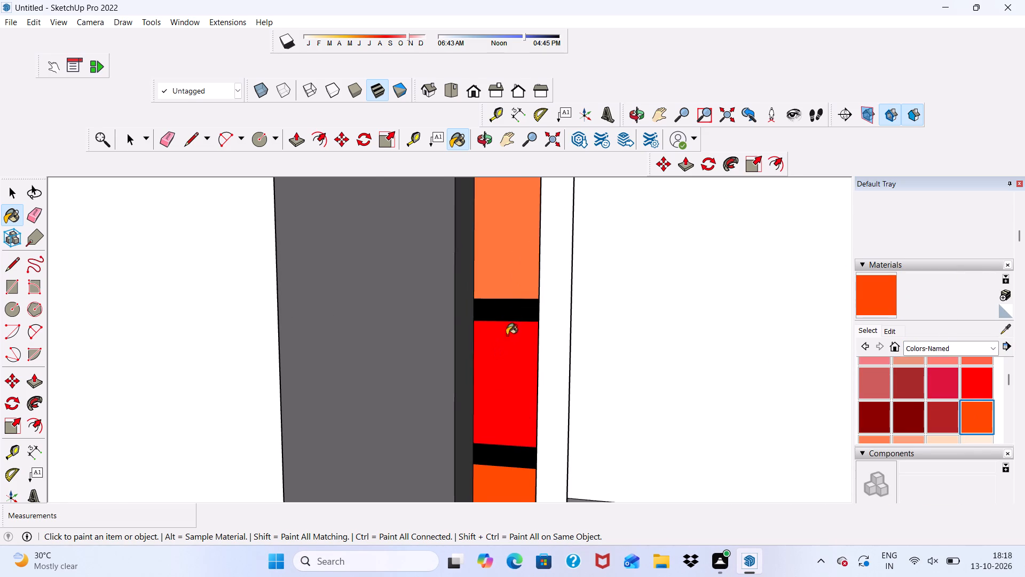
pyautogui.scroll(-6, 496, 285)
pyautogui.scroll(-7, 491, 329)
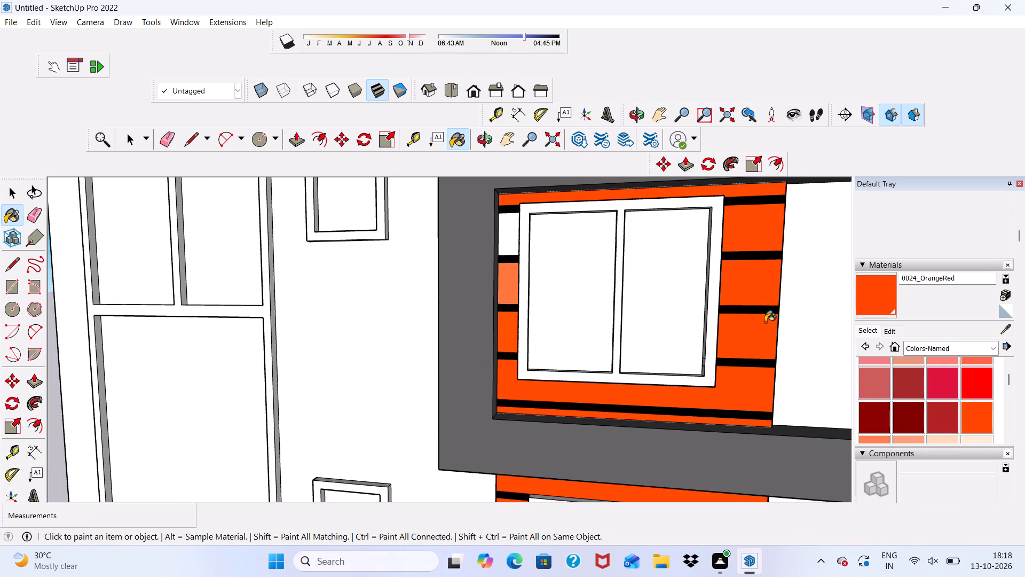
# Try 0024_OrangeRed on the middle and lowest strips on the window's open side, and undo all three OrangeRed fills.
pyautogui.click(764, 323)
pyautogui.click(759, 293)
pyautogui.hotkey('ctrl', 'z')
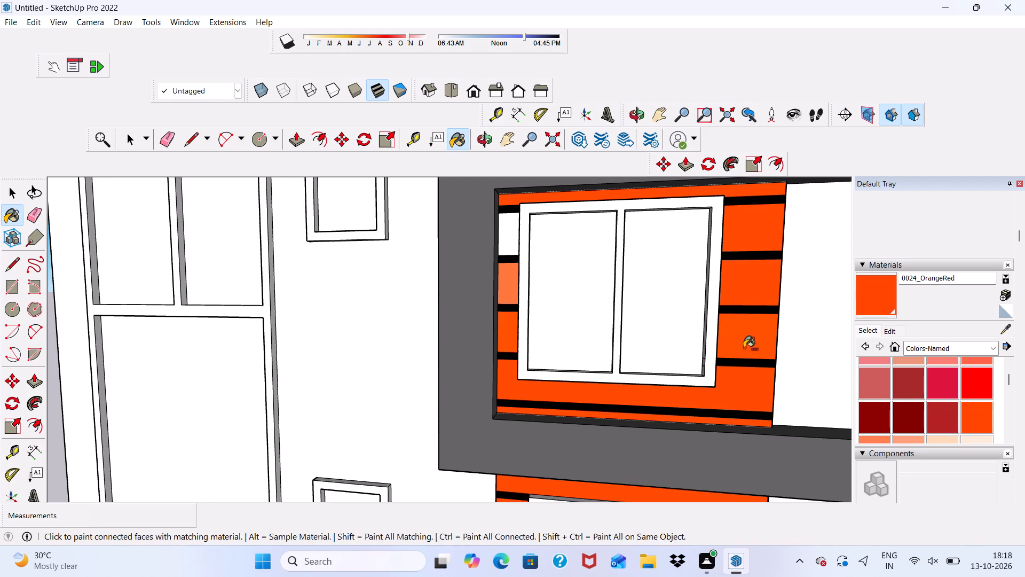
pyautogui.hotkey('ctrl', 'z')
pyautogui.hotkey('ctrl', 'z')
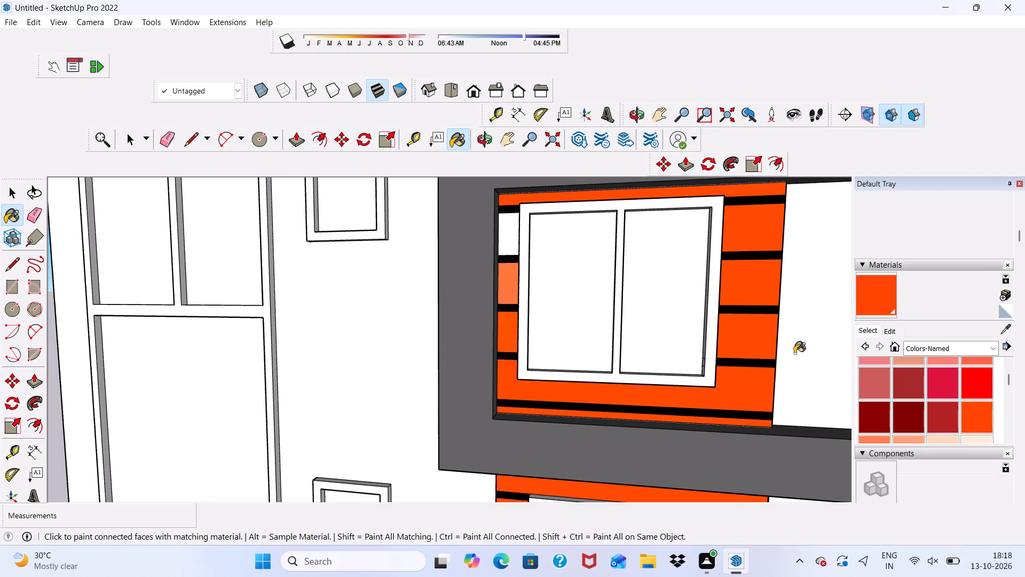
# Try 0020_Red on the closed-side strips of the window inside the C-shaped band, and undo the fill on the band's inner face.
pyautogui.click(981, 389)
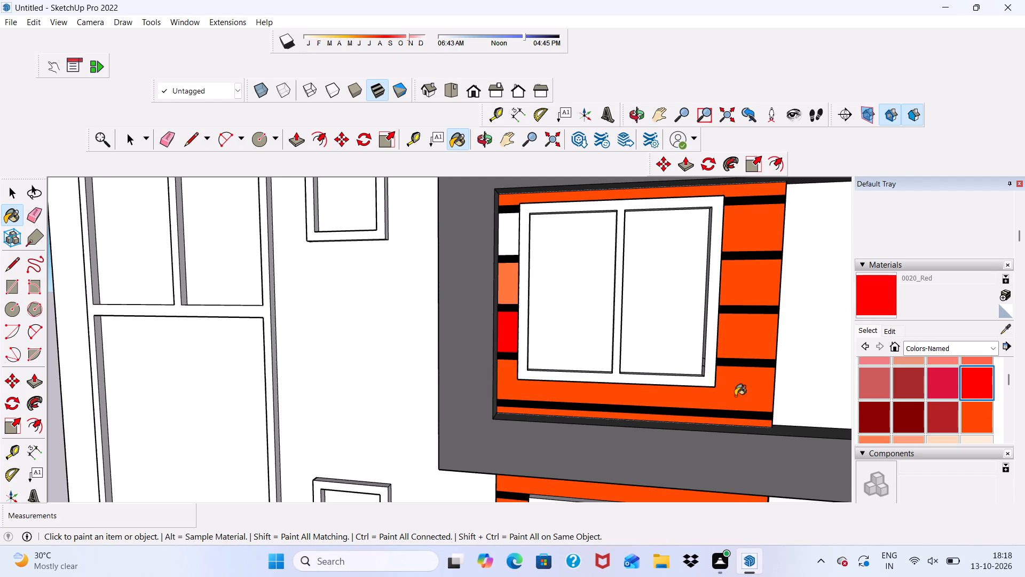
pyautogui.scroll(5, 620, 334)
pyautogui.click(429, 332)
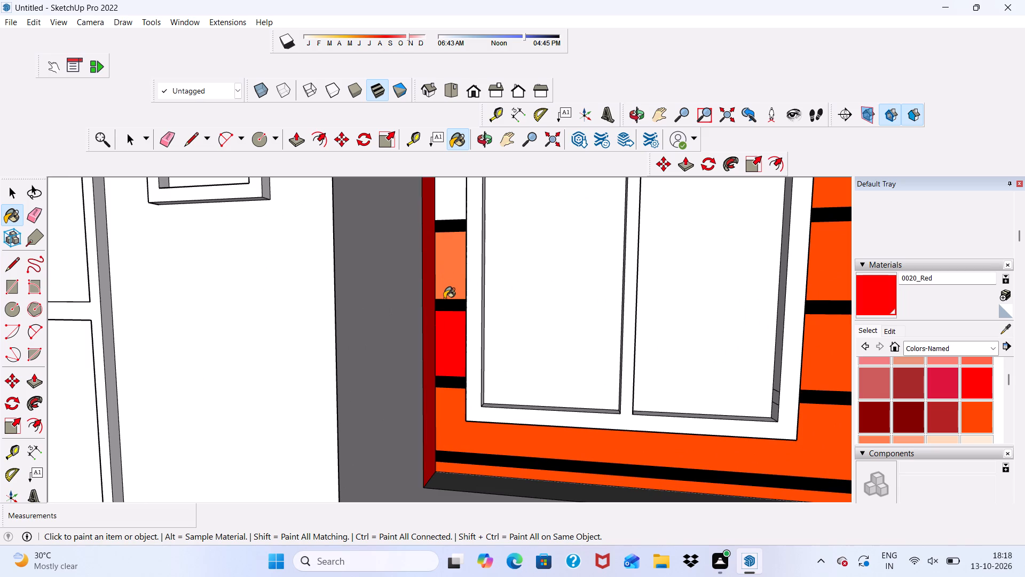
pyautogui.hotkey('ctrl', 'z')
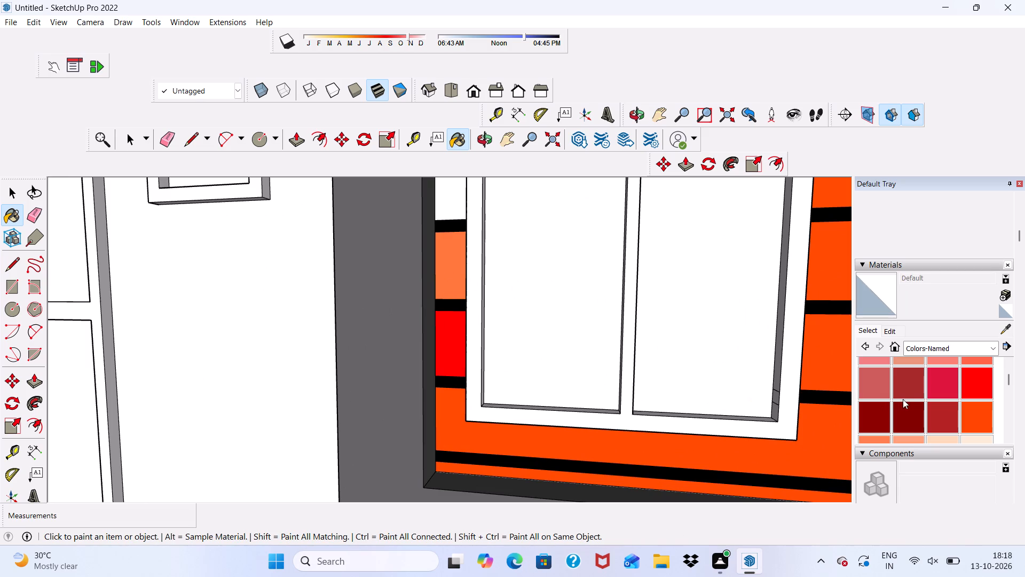
# Paint the three strips on the closed side of the window inside the C-shaped band with 0024_OrangeRed from Colors-Named.
pyautogui.scroll(-4, 903, 399)
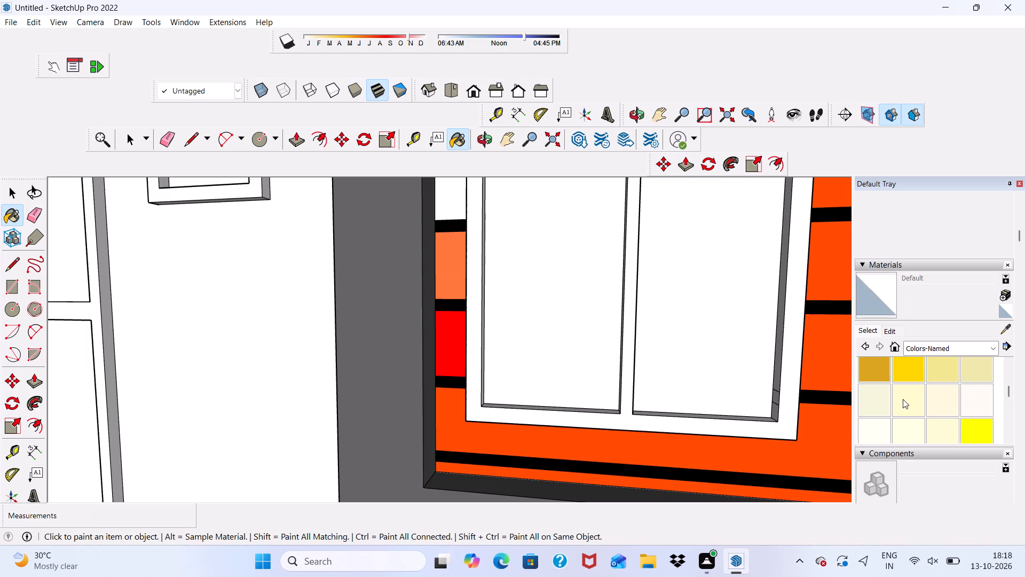
pyautogui.scroll(6, 903, 399)
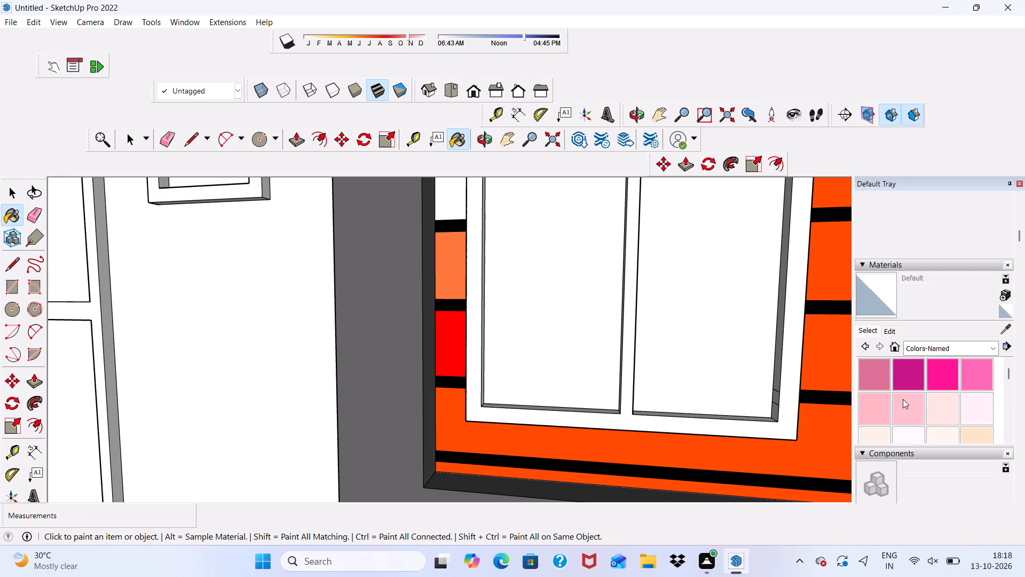
pyautogui.scroll(2, 903, 399)
pyautogui.scroll(-7, 903, 399)
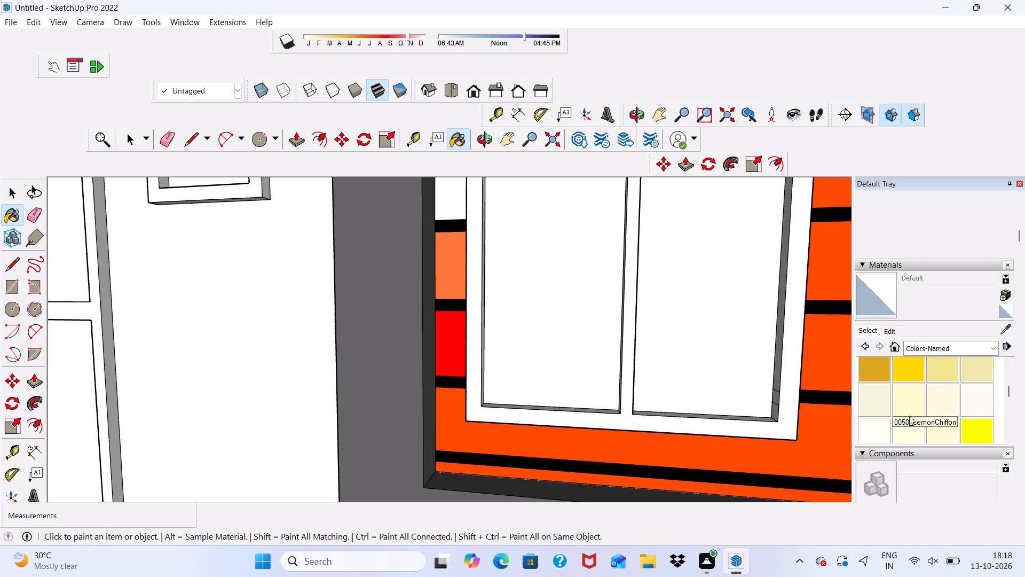
pyautogui.scroll(-5, 909, 416)
pyautogui.scroll(10, 926, 418)
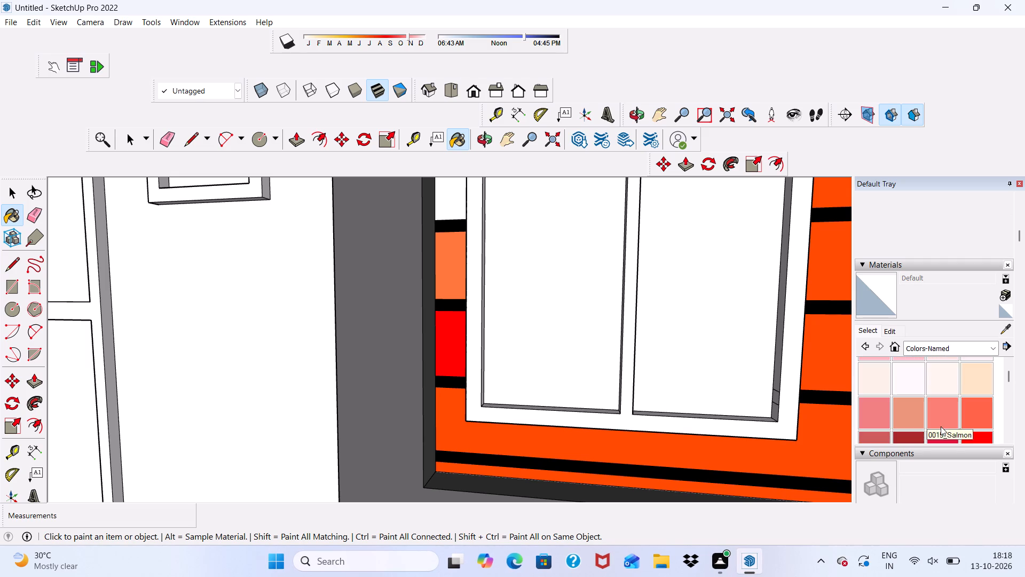
pyautogui.scroll(-1, 941, 426)
pyautogui.click(965, 416)
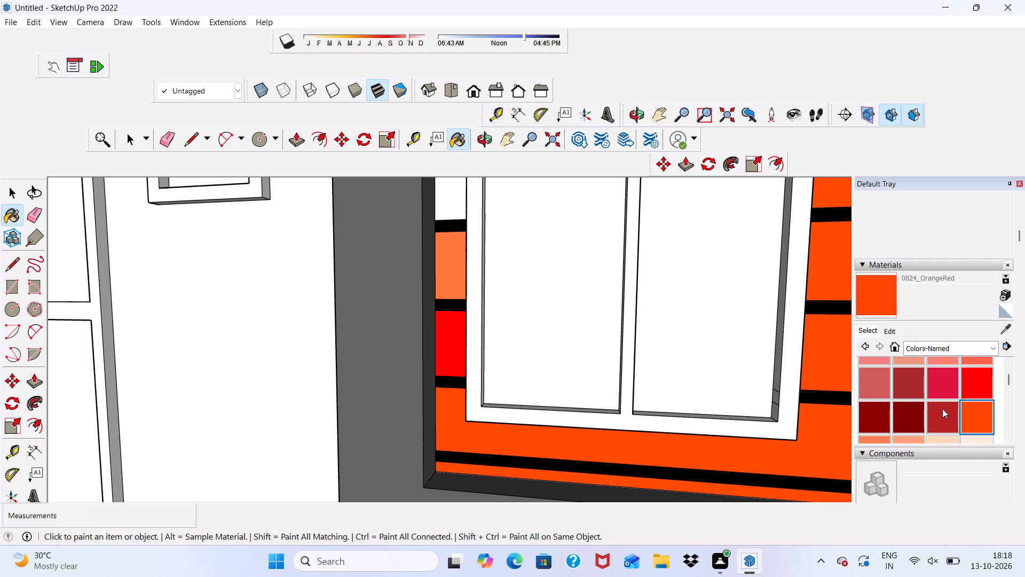
pyautogui.scroll(-6, 891, 393)
pyautogui.scroll(-5, 416, 337)
pyautogui.scroll(5, 468, 283)
pyautogui.click(427, 228)
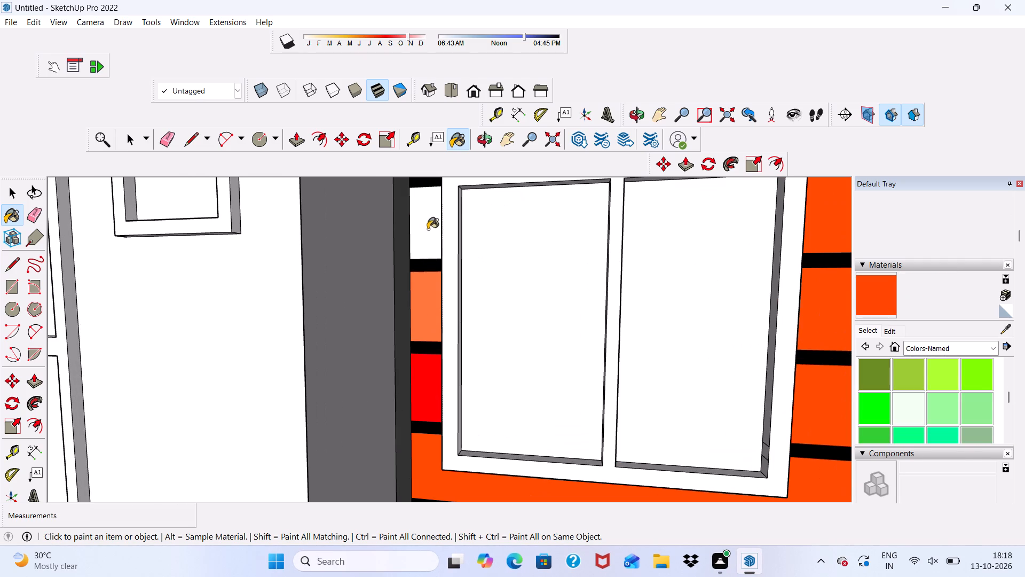
pyautogui.click(424, 298)
pyautogui.scroll(-4, 427, 313)
pyautogui.click(430, 361)
pyautogui.scroll(-5, 403, 238)
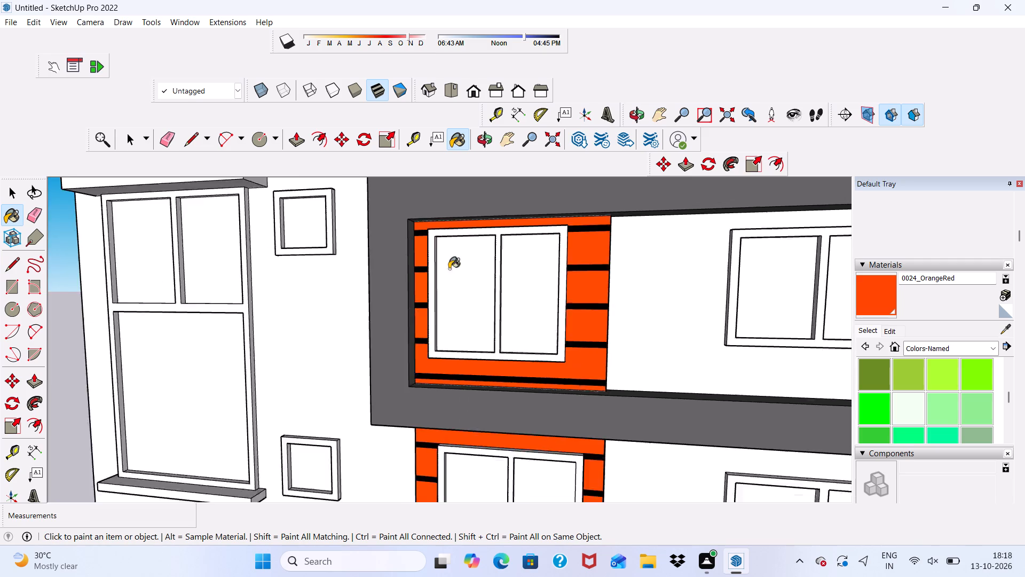
# Paint the orange panel's side edge facing the C-band's open end with 0024_OrangeRed, inside, above and below the band.
pyautogui.scroll(-1, 449, 269)
pyautogui.moveTo(453, 283); pyautogui.dragTo(528, 282, button='middle')
pyautogui.scroll(7, 527, 283)
pyautogui.scroll(-3, 524, 285)
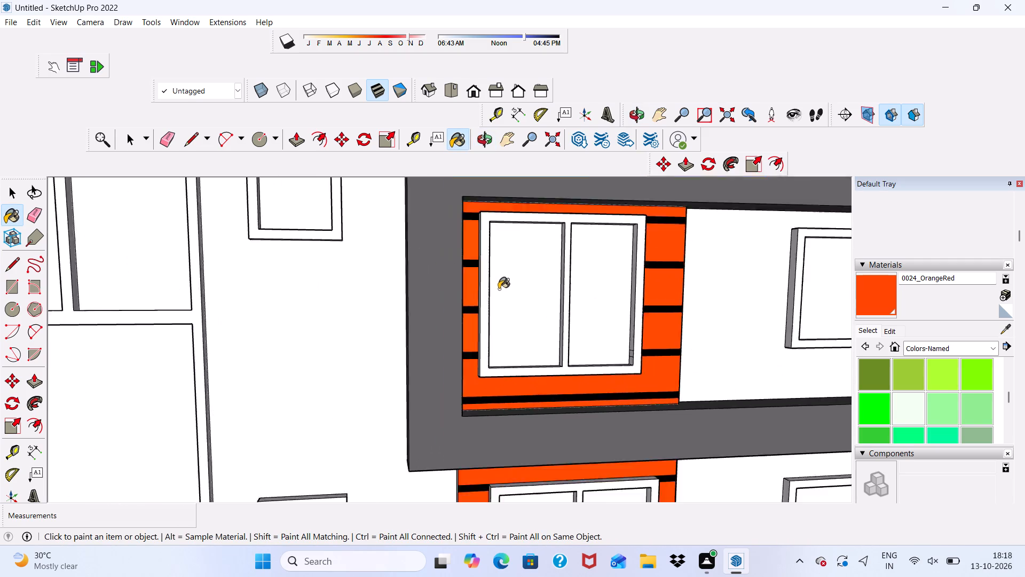
pyautogui.scroll(-13, 499, 289)
pyautogui.moveTo(520, 361); pyautogui.dragTo(361, 389, button='middle')
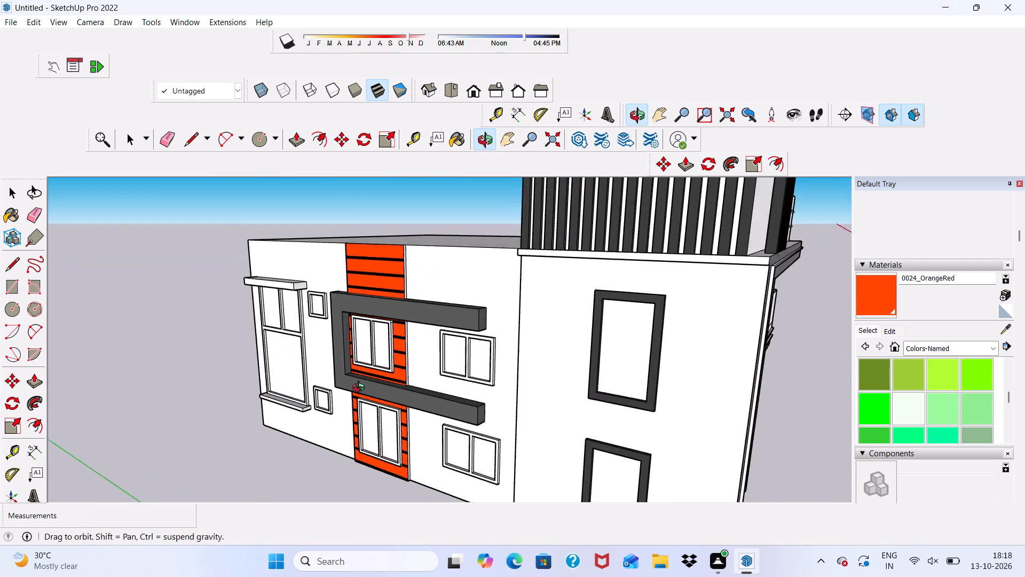
pyautogui.moveTo(361, 389); pyautogui.dragTo(357, 390, button='middle')
pyautogui.scroll(16, 403, 359)
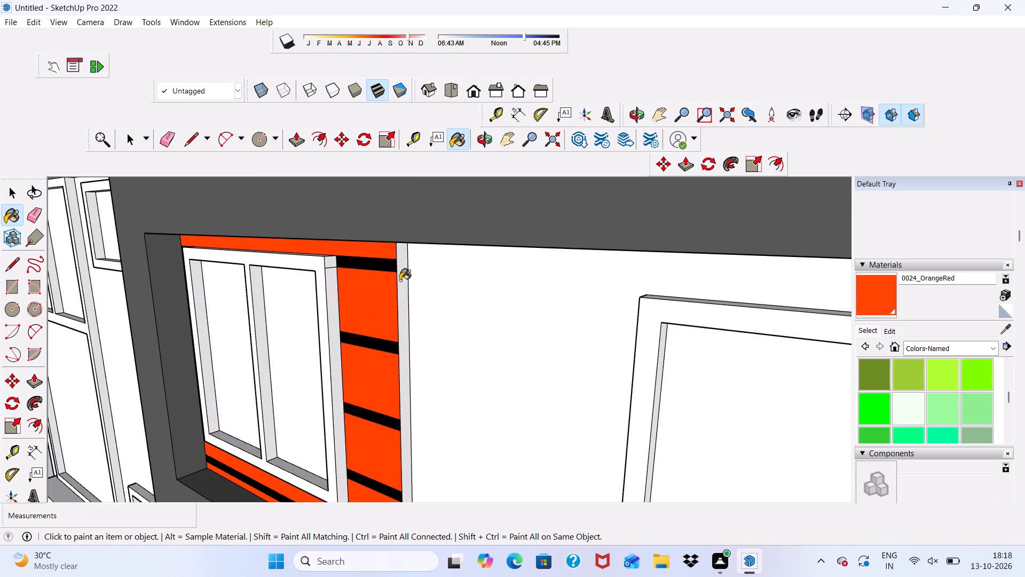
pyautogui.click(405, 280)
pyautogui.scroll(-13, 398, 280)
pyautogui.scroll(5, 394, 193)
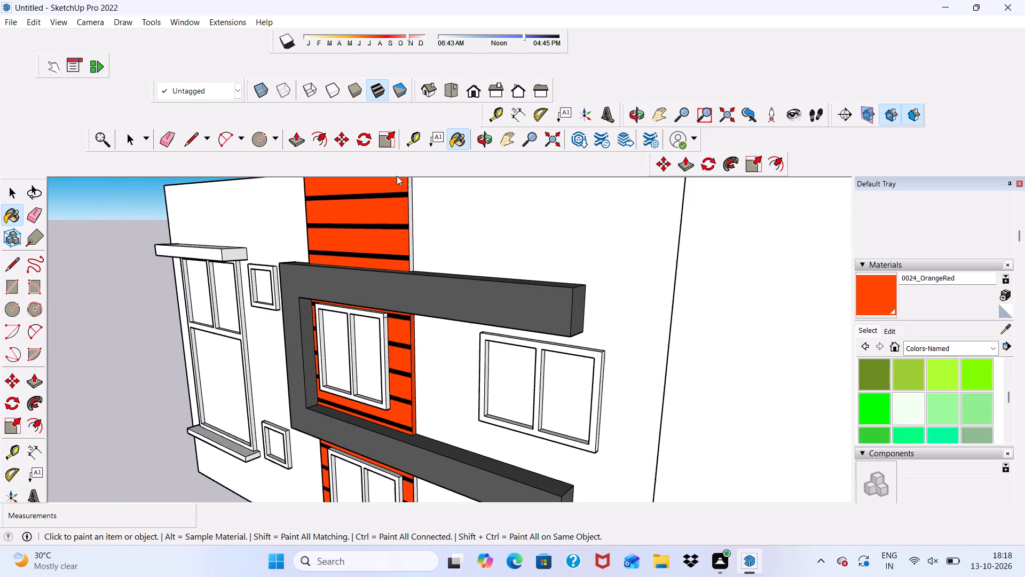
pyautogui.scroll(9, 397, 176)
pyautogui.click(409, 246)
pyautogui.scroll(-5, 373, 270)
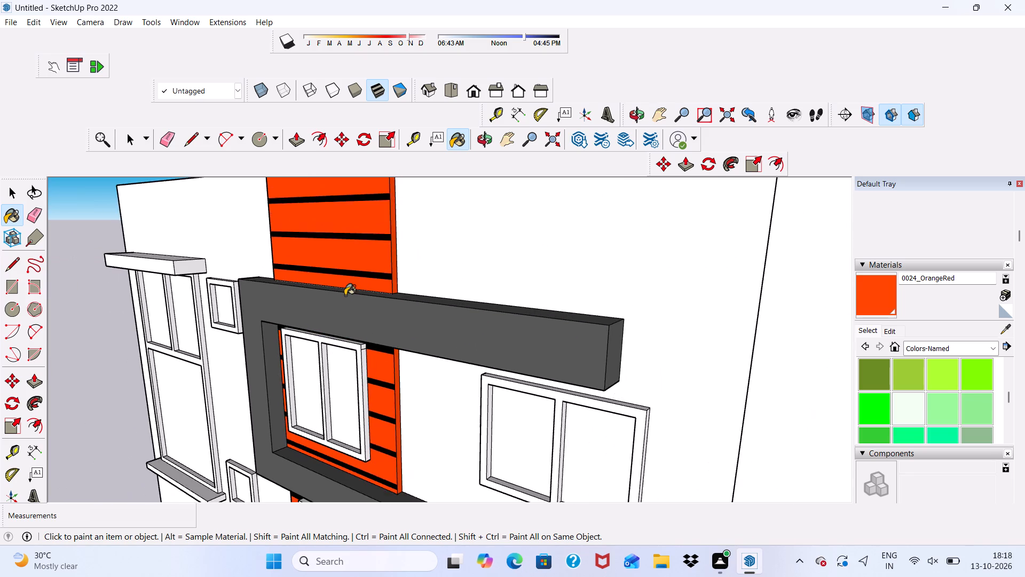
pyautogui.scroll(-12, 341, 301)
pyautogui.scroll(6, 373, 451)
pyautogui.scroll(8, 363, 386)
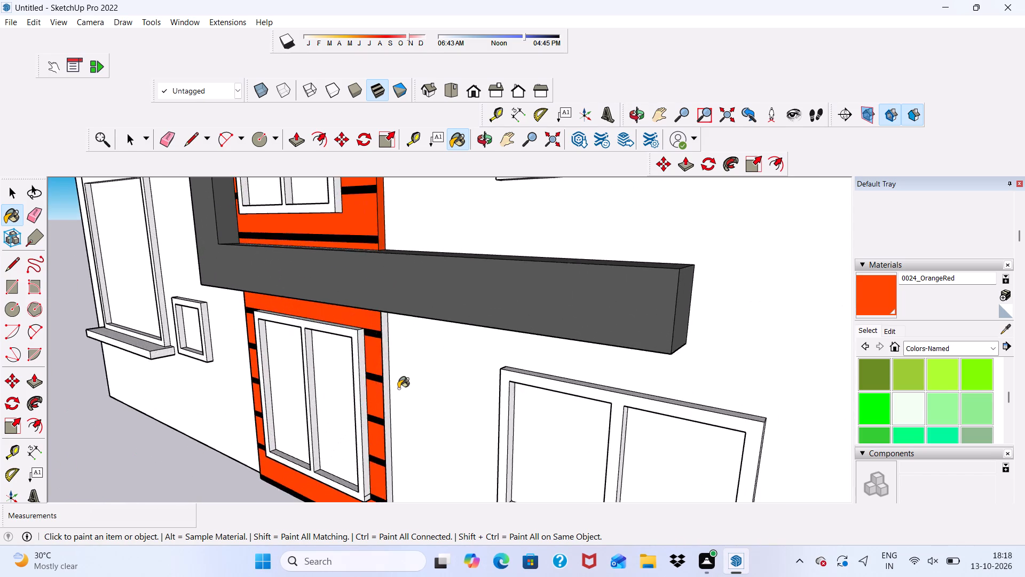
pyautogui.scroll(5, 398, 388)
pyautogui.click(373, 367)
# Paint the panel's opposite side edge below and above the C-band, plus its top edge, with 0024_OrangeRed.
pyautogui.scroll(-6, 373, 367)
pyautogui.moveTo(290, 367); pyautogui.dragTo(668, 313, button='middle')
pyautogui.scroll(1, 492, 371)
pyautogui.click(489, 383)
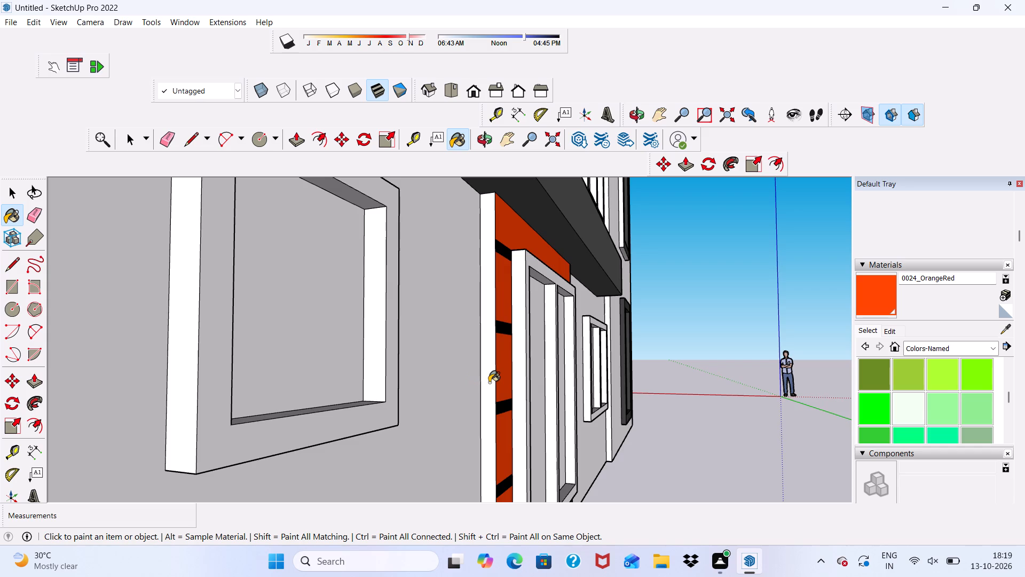
pyautogui.scroll(-14, 486, 409)
pyautogui.scroll(5, 455, 314)
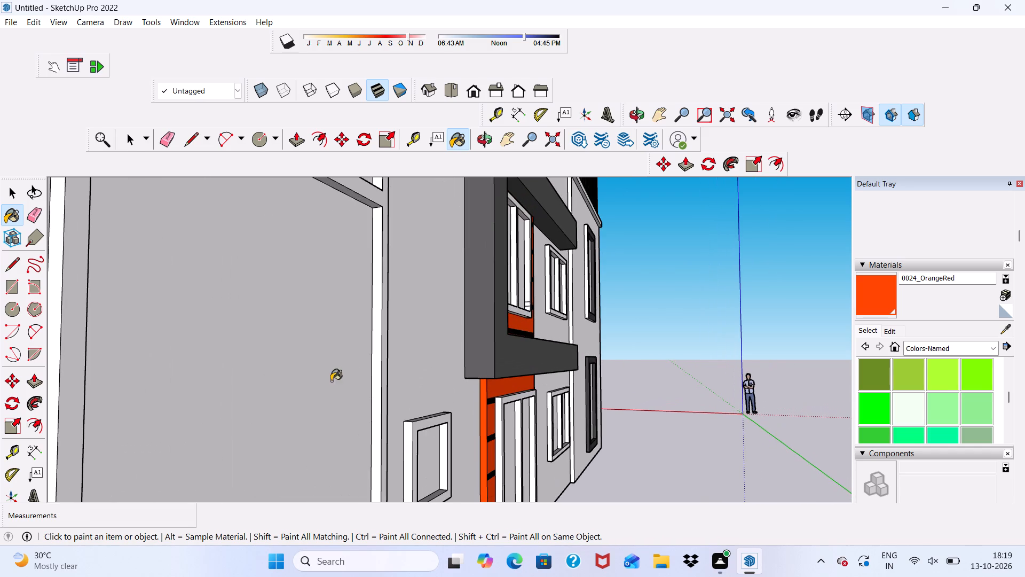
pyautogui.moveTo(439, 311); pyautogui.dragTo(414, 417, button='middle')
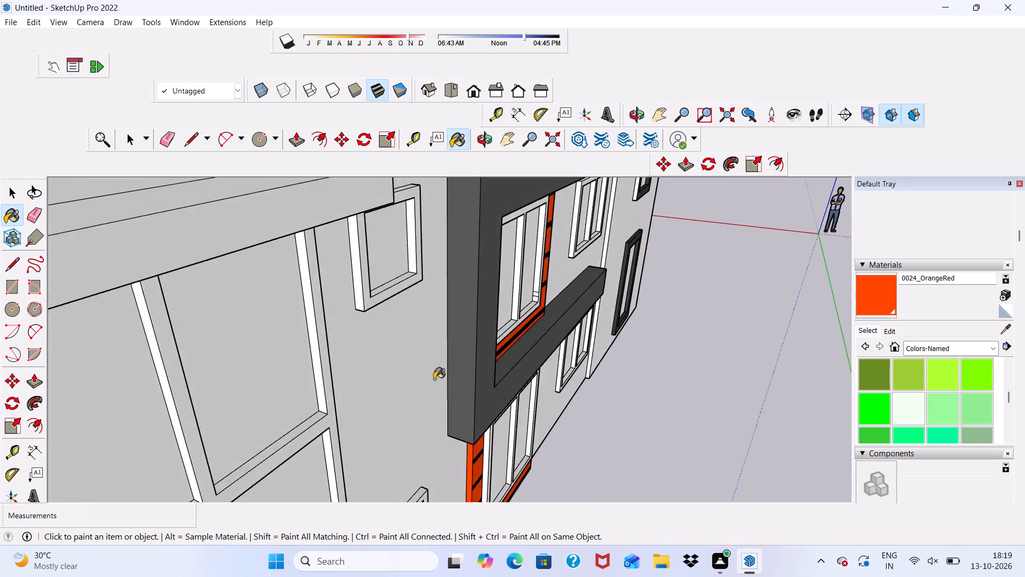
pyautogui.scroll(-10, 429, 400)
pyautogui.scroll(8, 461, 272)
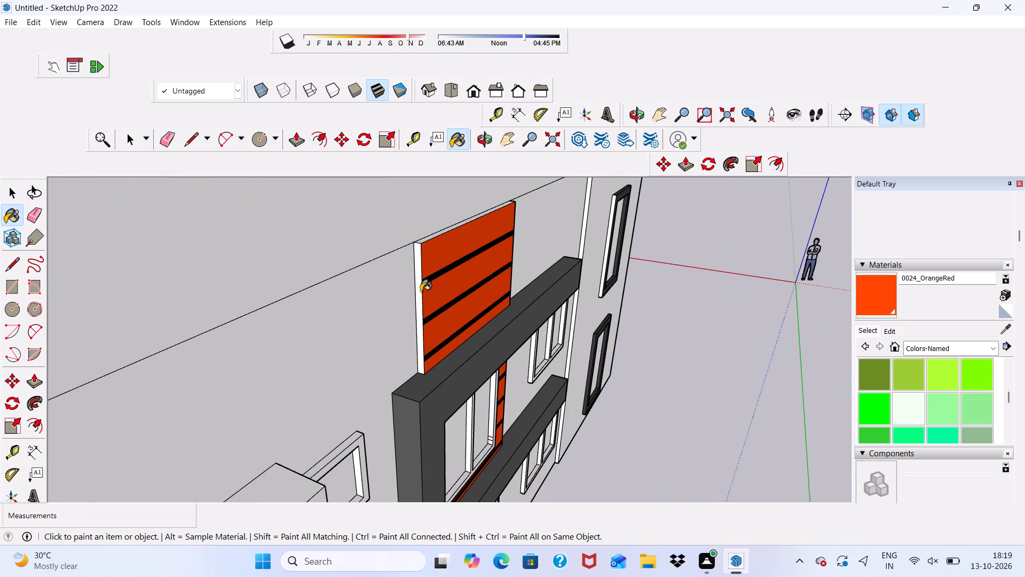
pyautogui.click(417, 303)
pyautogui.scroll(8, 429, 244)
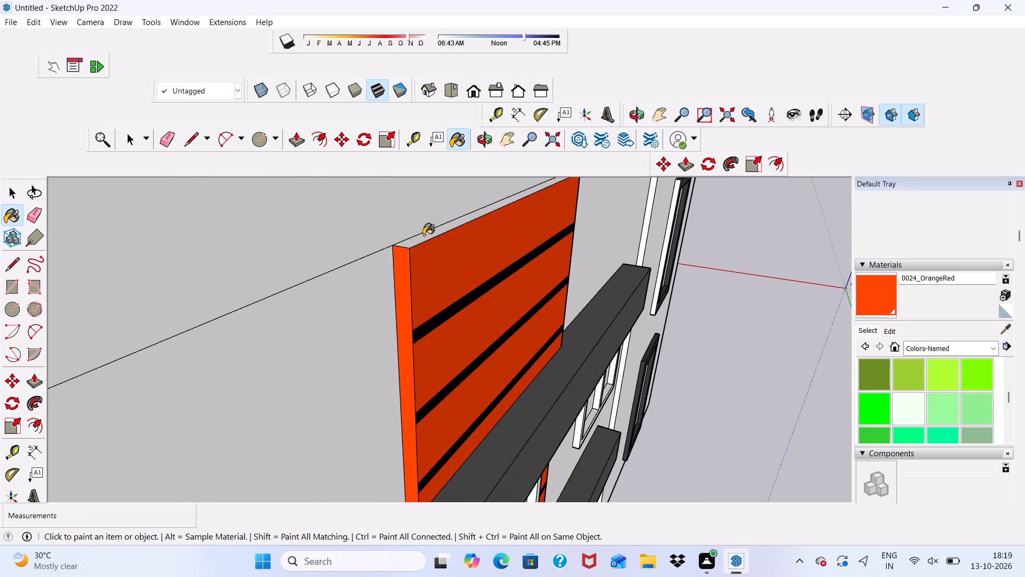
pyautogui.click(422, 240)
# Paint the front face of the window frame inside the C-shaped band with 0110_LightSlateGray from Colors-Named.
pyautogui.scroll(-6, 422, 240)
pyautogui.scroll(-7, 424, 284)
pyautogui.moveTo(422, 308); pyautogui.dragTo(133, 245, button='middle')
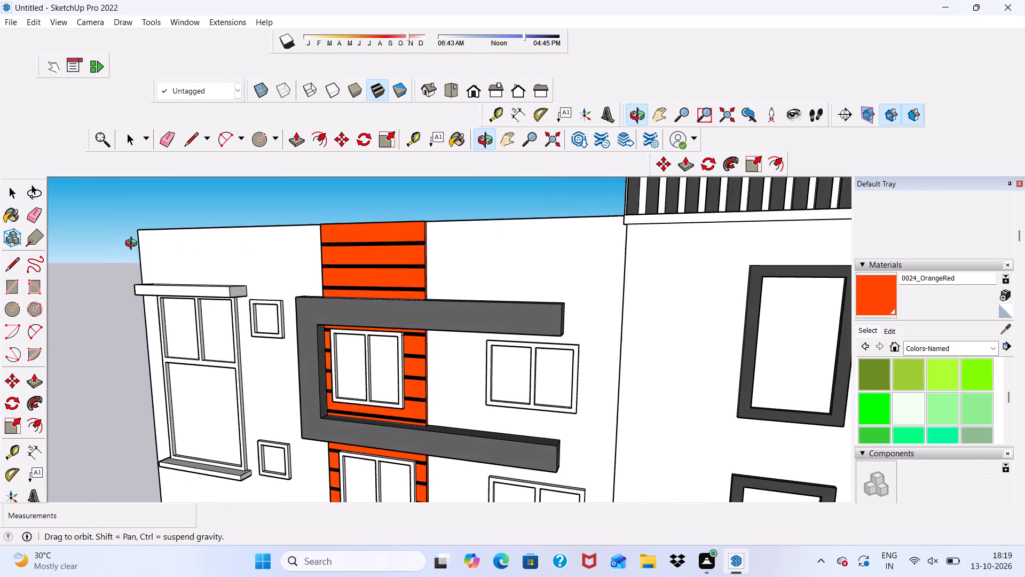
pyautogui.moveTo(133, 245); pyautogui.dragTo(177, 191, button='middle')
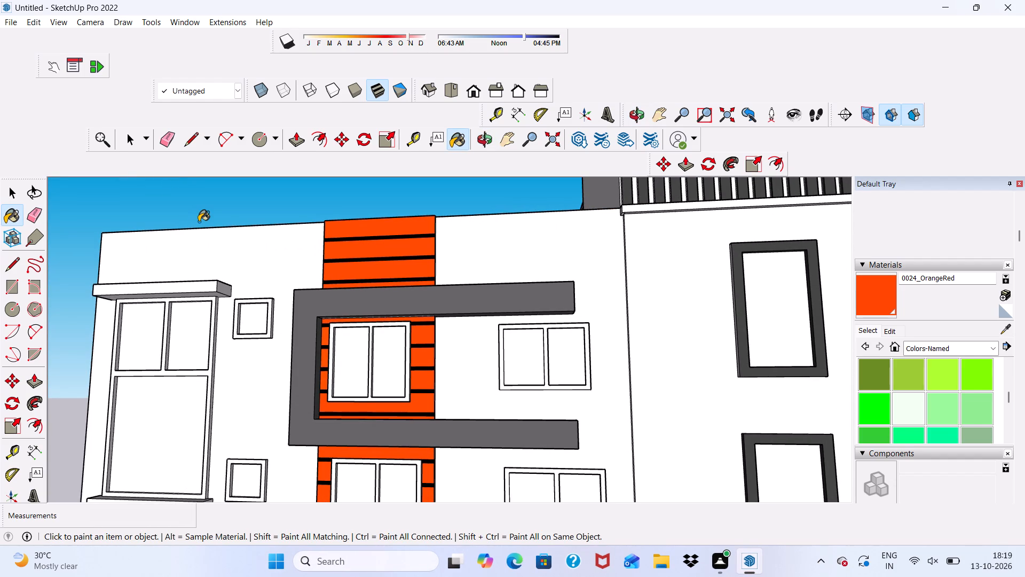
pyautogui.scroll(-5, 391, 247)
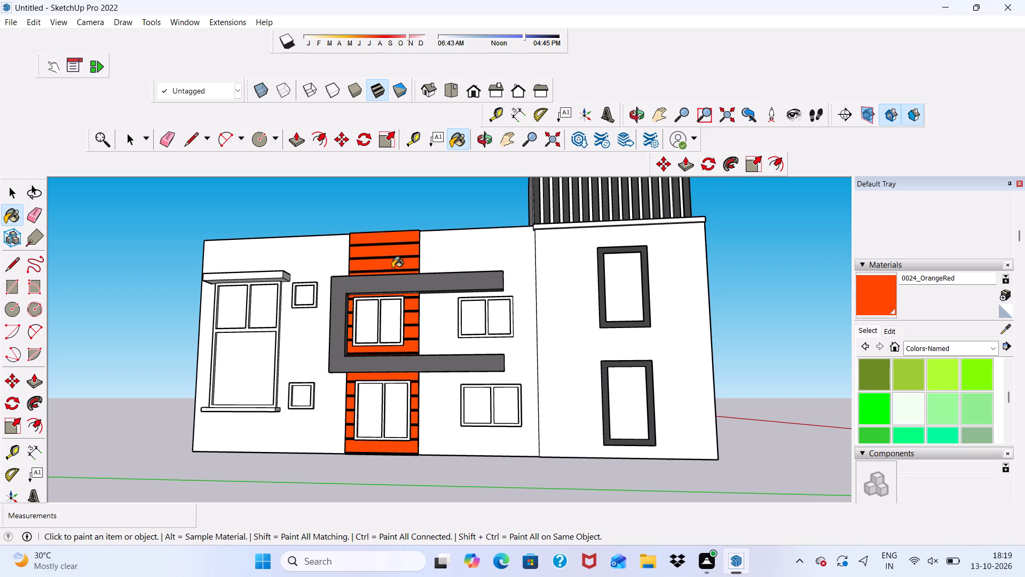
pyautogui.press('space')
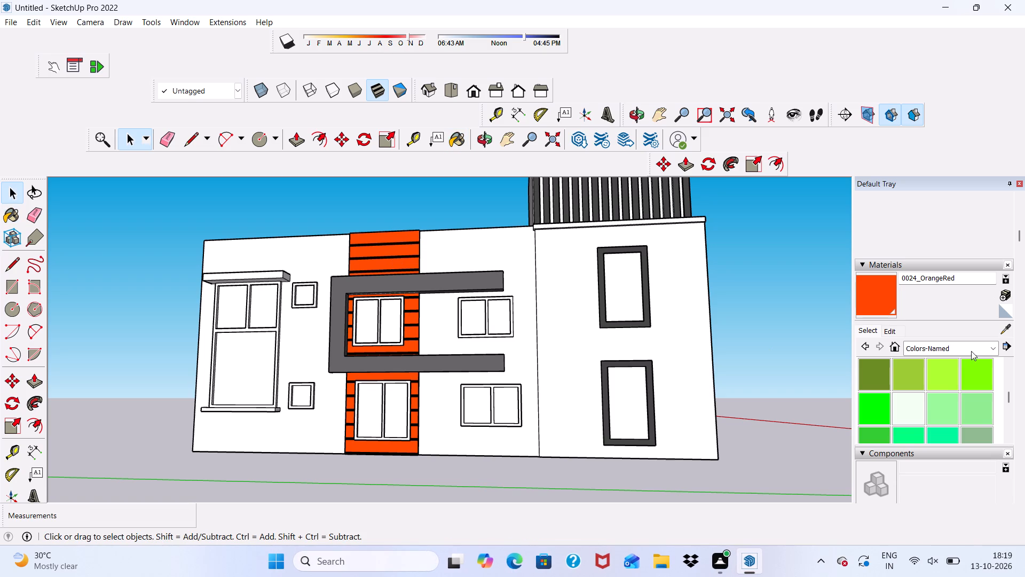
pyautogui.scroll(5, 938, 393)
pyautogui.scroll(-3, 938, 393)
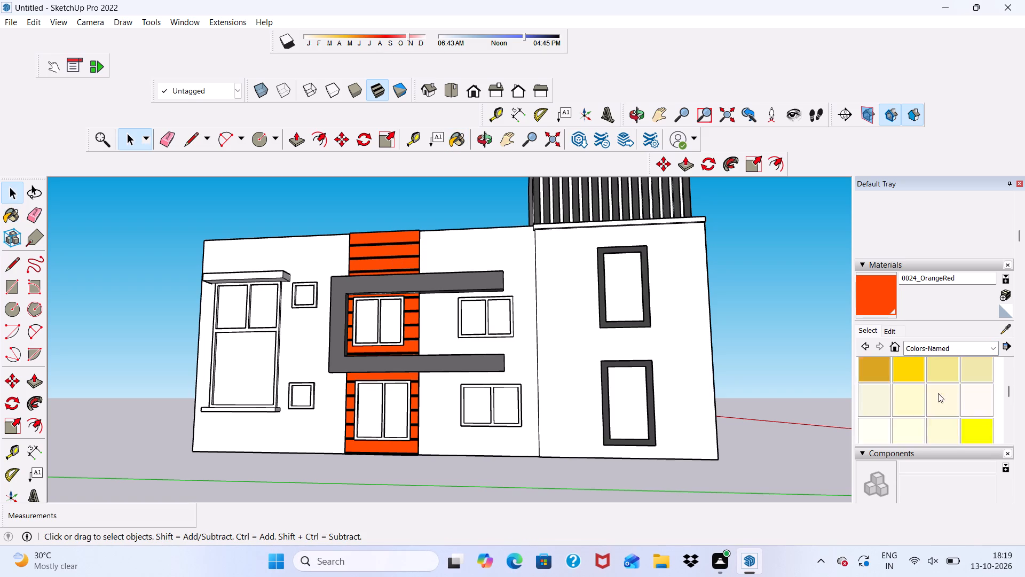
pyautogui.scroll(-5, 938, 393)
pyautogui.scroll(2, 937, 400)
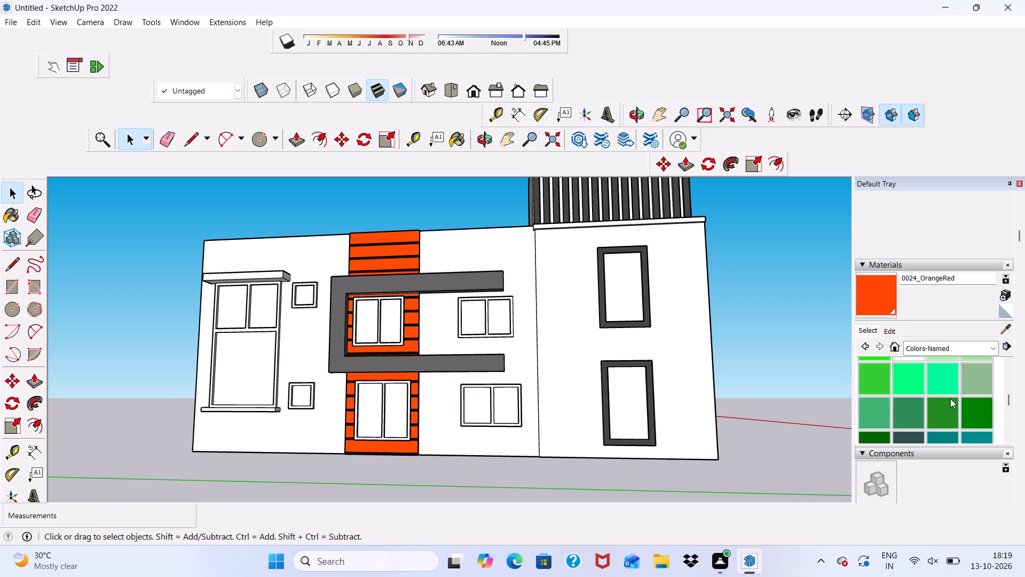
pyautogui.scroll(-5, 931, 399)
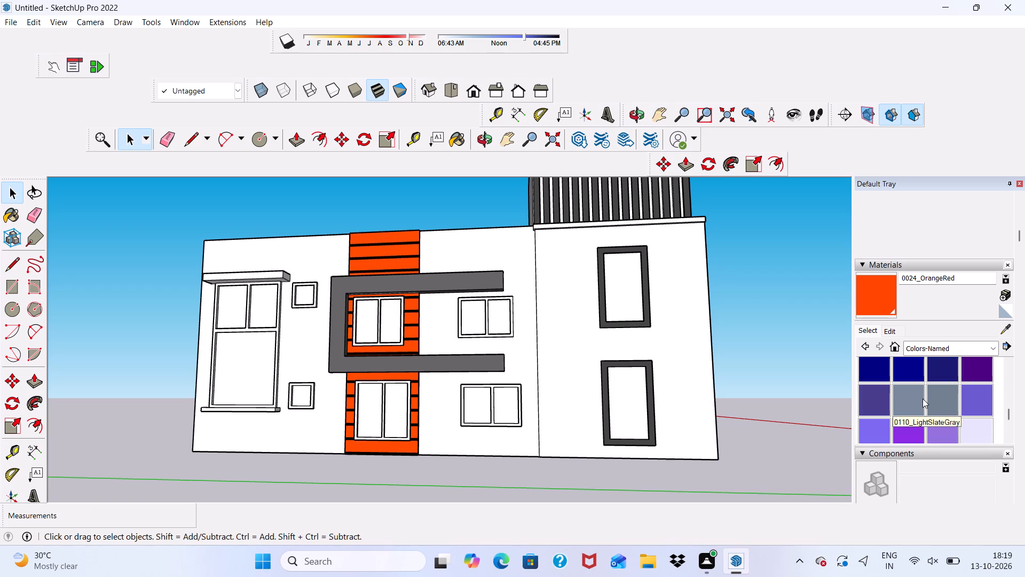
pyautogui.click(922, 399)
pyautogui.scroll(10, 414, 246)
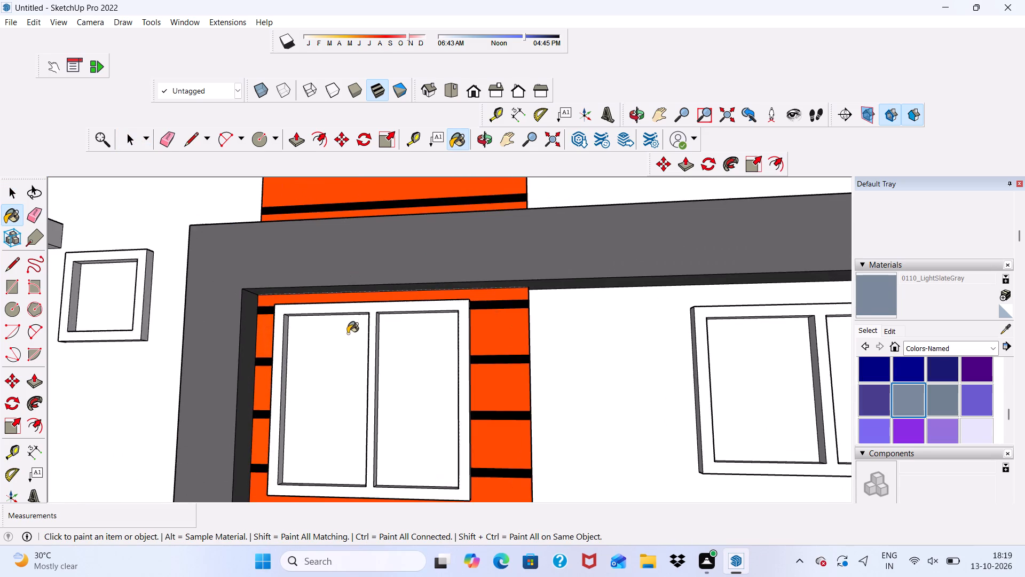
pyautogui.scroll(5, 348, 333)
pyautogui.click(371, 309)
pyautogui.scroll(3, 388, 347)
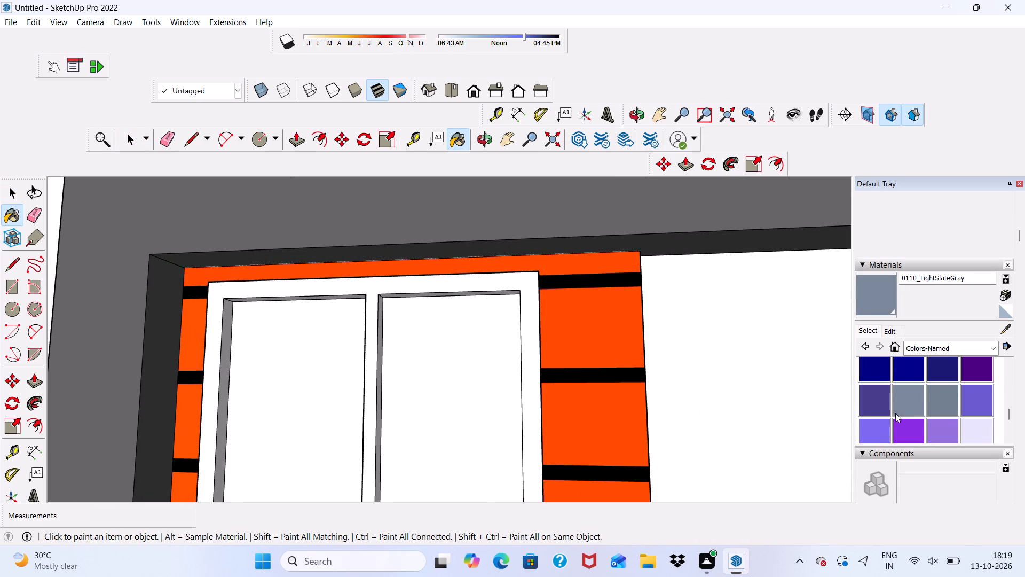
pyautogui.click(902, 400)
pyautogui.scroll(5, 455, 272)
pyautogui.click(392, 291)
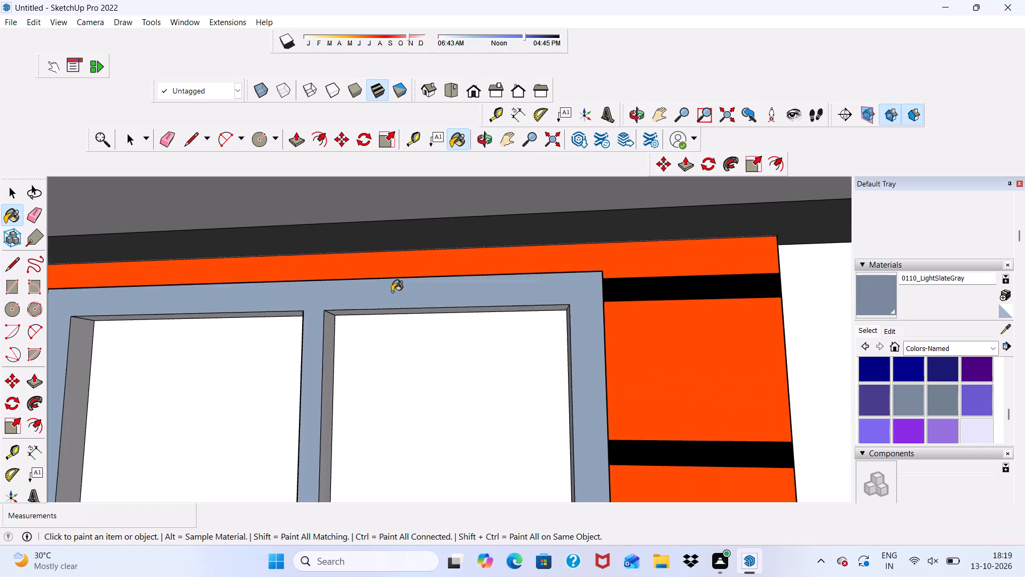
# Paint the open-end jamb's inner face, including its small bottom patches, and the mullion's closed-side face with 0110_LightSlateGray inside the C-band.
pyautogui.scroll(-7, 398, 314)
pyautogui.moveTo(469, 356); pyautogui.dragTo(648, 453, button='middle')
pyautogui.scroll(6, 550, 427)
pyautogui.scroll(4, 412, 343)
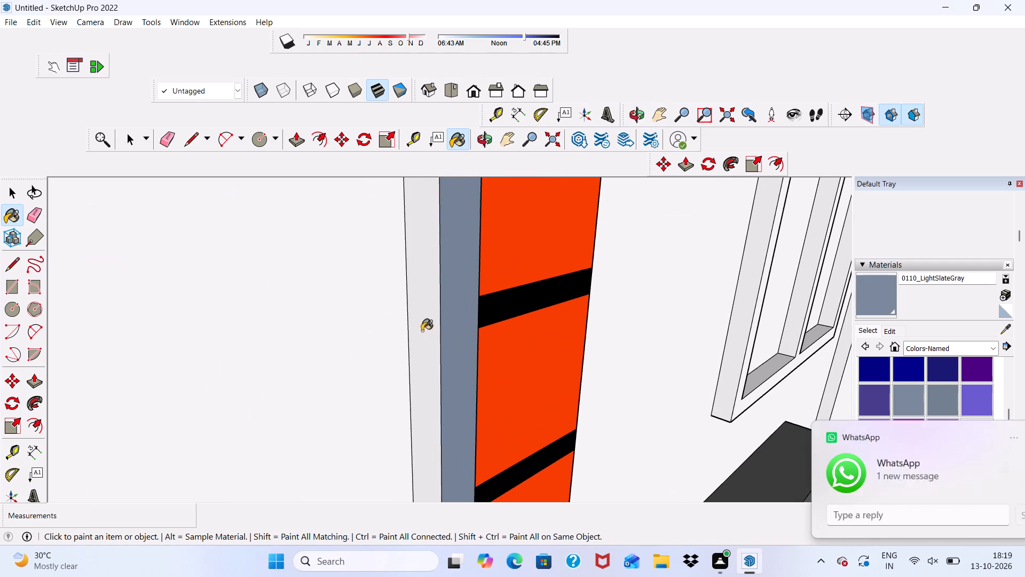
pyautogui.click(429, 319)
pyautogui.scroll(-14, 462, 364)
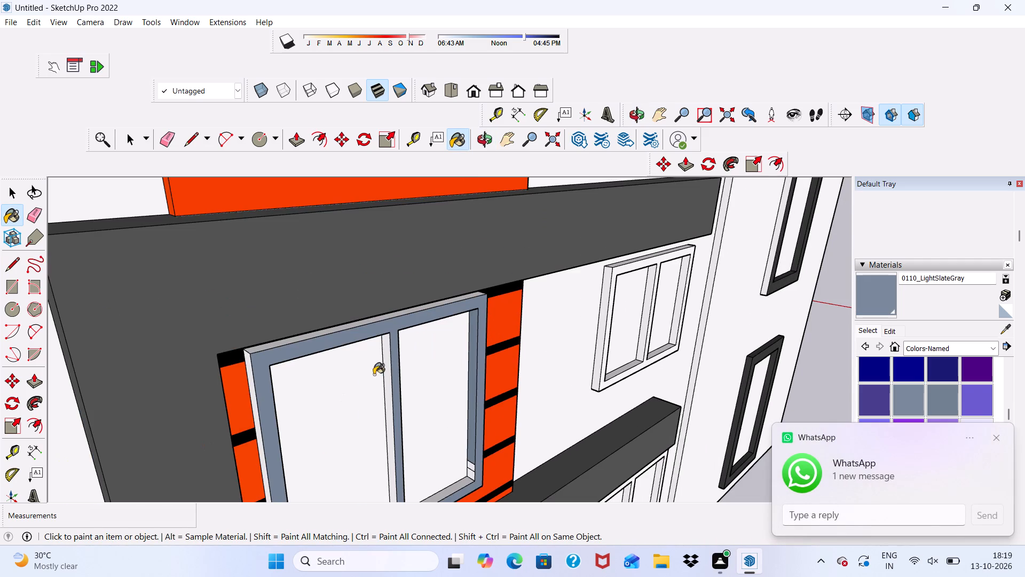
pyautogui.scroll(5, 339, 379)
pyautogui.scroll(5, 442, 371)
pyautogui.click(427, 373)
pyautogui.scroll(-7, 429, 354)
pyautogui.scroll(-2, 480, 325)
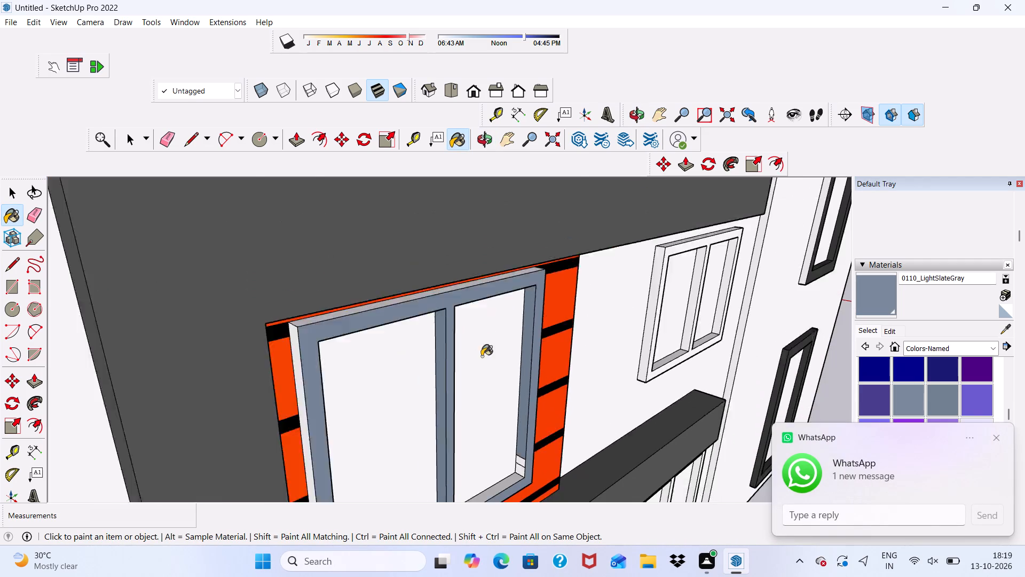
pyautogui.scroll(-4, 482, 356)
pyautogui.moveTo(469, 404); pyautogui.dragTo(498, 427, button='middle')
pyautogui.scroll(6, 554, 446)
pyautogui.scroll(3, 484, 434)
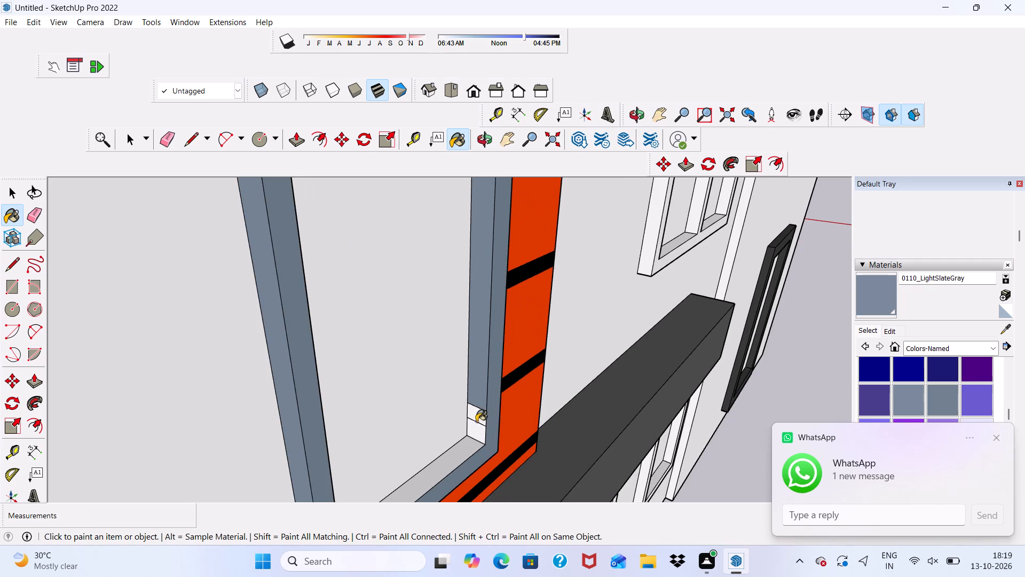
pyautogui.click(476, 422)
pyautogui.click(477, 435)
pyautogui.click(476, 418)
# Paint the lower inner faces of both panes of the C-band window frame with 0110_LightSlateGray.
pyautogui.scroll(-7, 474, 418)
pyautogui.moveTo(472, 439); pyautogui.dragTo(472, 440, button='middle')
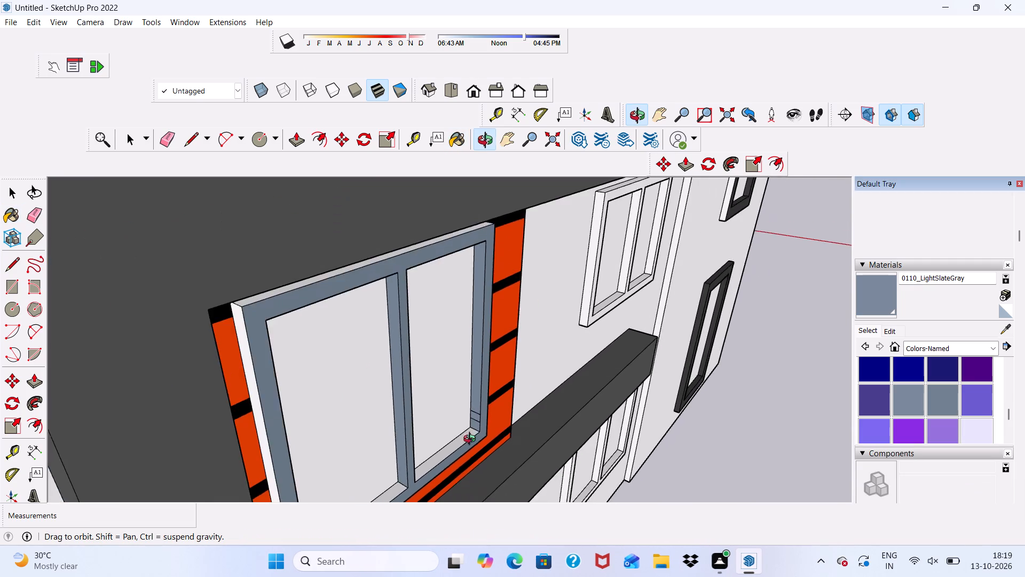
pyautogui.moveTo(472, 440); pyautogui.dragTo(312, 474, button='middle')
pyautogui.scroll(7, 343, 428)
pyautogui.click(344, 439)
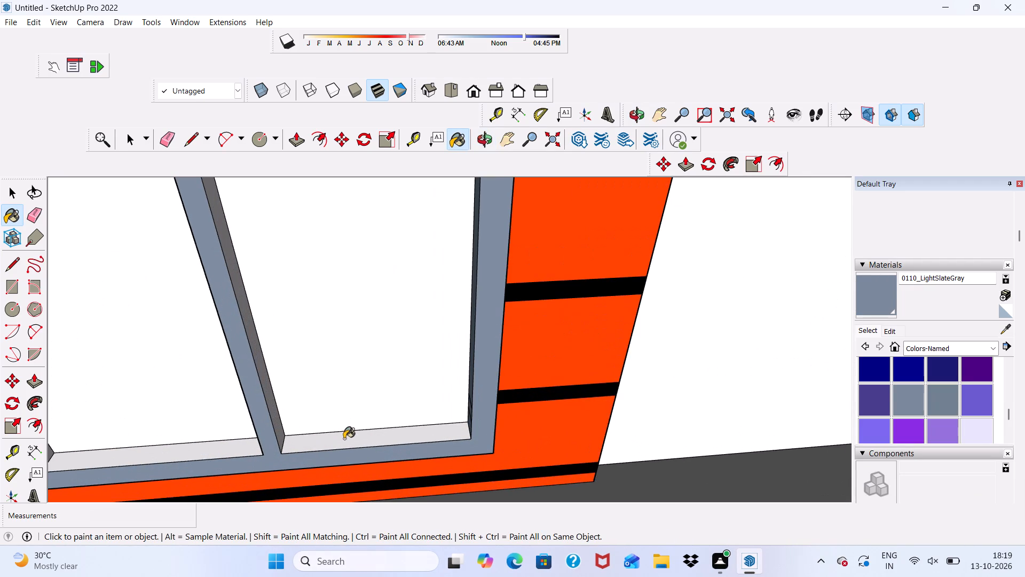
pyautogui.scroll(1, 201, 459)
pyautogui.scroll(-1, 171, 459)
pyautogui.click(170, 456)
# Paint the outer top face of the C-band window frame with 0110_LightSlateGray.
pyautogui.scroll(-5, 170, 456)
pyautogui.moveTo(197, 463); pyautogui.dragTo(404, 406, button='middle')
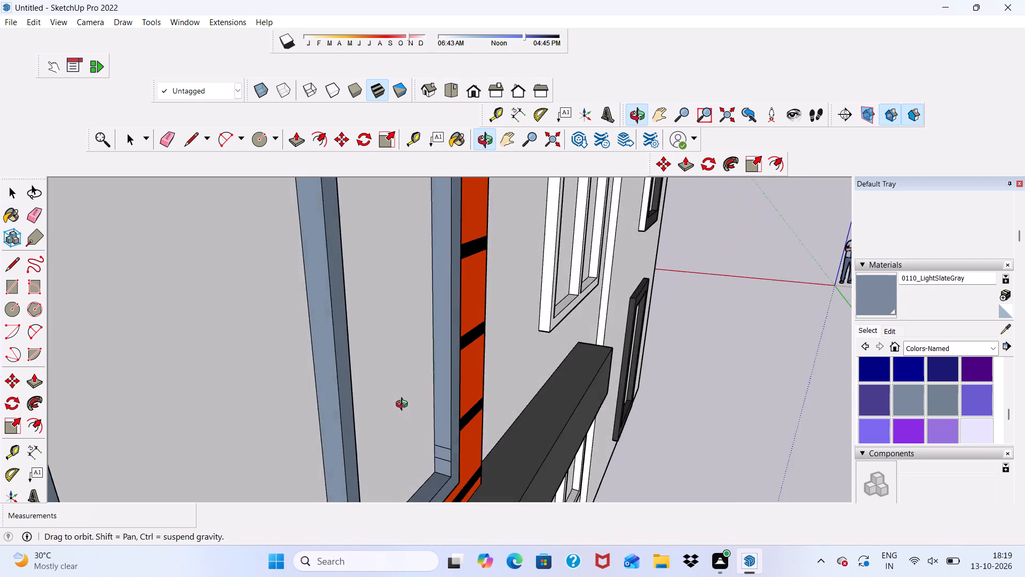
pyautogui.moveTo(404, 406); pyautogui.dragTo(183, 423, button='middle')
pyautogui.scroll(1, 183, 423)
pyautogui.scroll(-5, 211, 434)
pyautogui.scroll(-1, 350, 426)
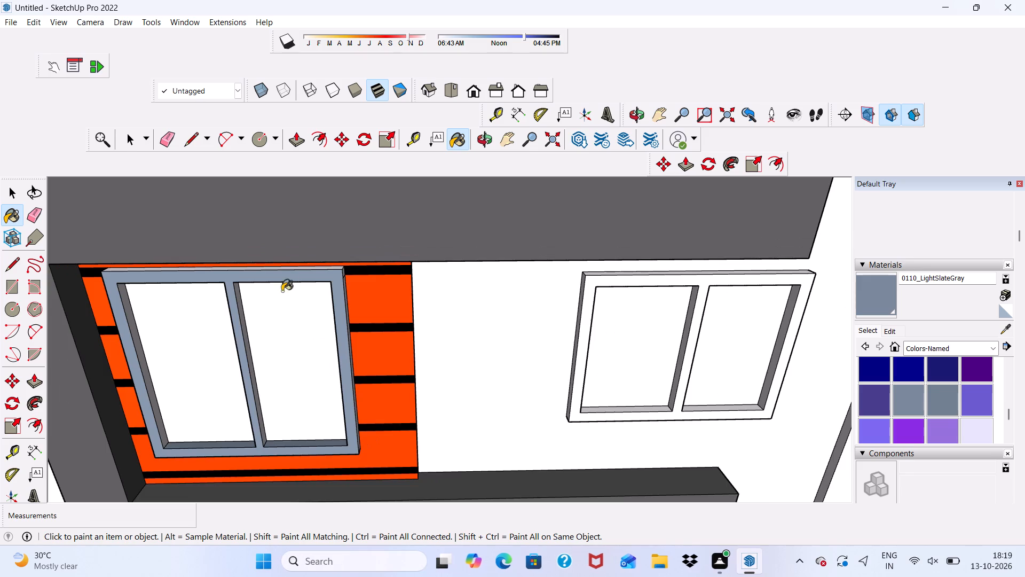
pyautogui.scroll(17, 294, 266)
pyautogui.click(345, 265)
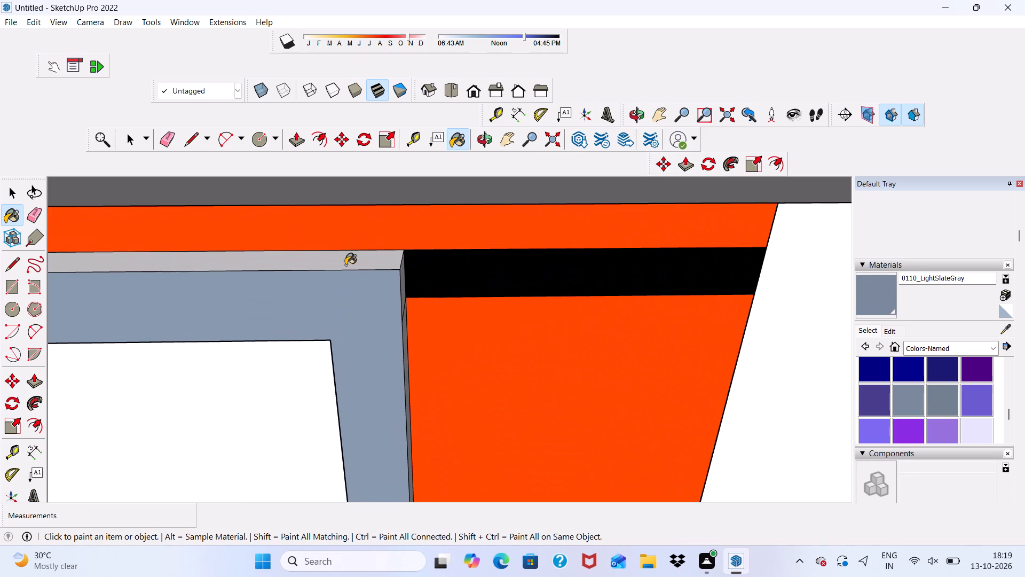
# Erase the dividing lines near the top of the C-band frame's open-end outer side and near the bottom of its jamb's inner face.
pyautogui.scroll(-1, 409, 322)
pyautogui.moveTo(409, 322); pyautogui.dragTo(310, 337, button='middle')
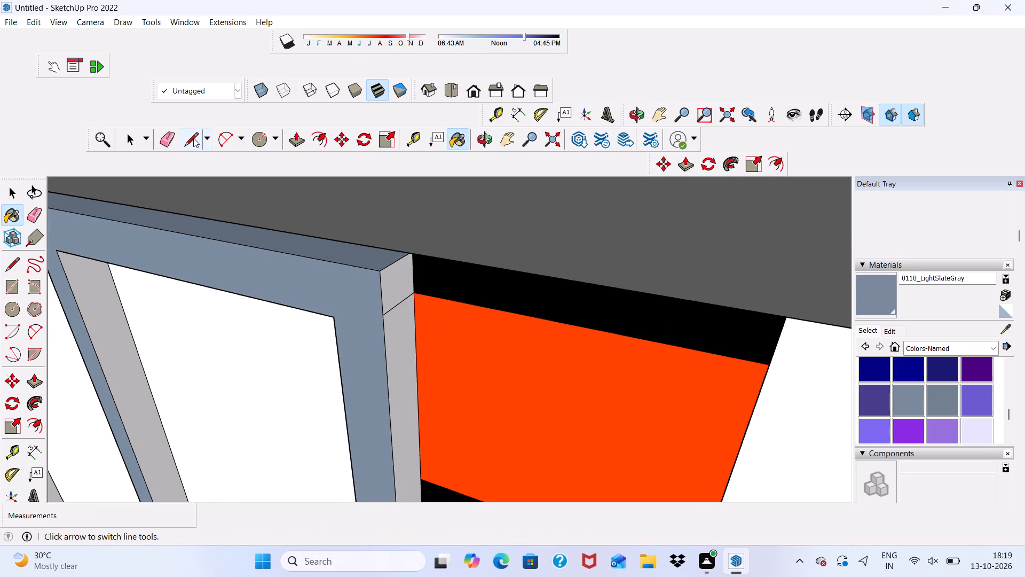
pyautogui.click(172, 139)
pyautogui.moveTo(410, 303); pyautogui.dragTo(398, 298)
pyautogui.click(398, 298)
pyautogui.scroll(-6, 397, 297)
pyautogui.moveTo(384, 320); pyautogui.dragTo(720, 240, button='middle')
pyautogui.scroll(1, 575, 271)
pyautogui.scroll(-9, 545, 212)
pyautogui.moveTo(575, 307); pyautogui.dragTo(584, 324, button='middle')
pyautogui.scroll(7, 558, 472)
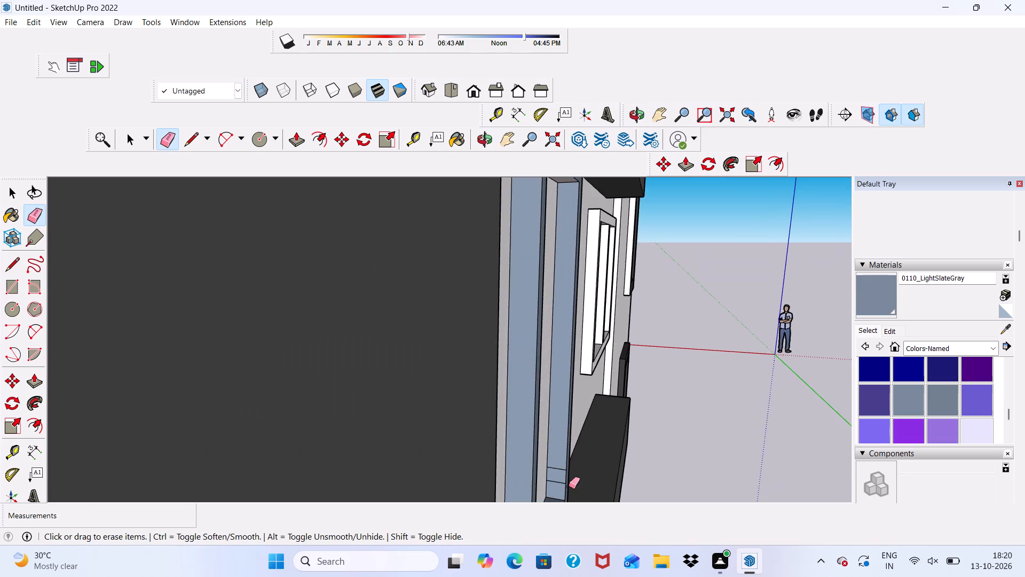
pyautogui.scroll(6, 569, 486)
pyautogui.moveTo(549, 460); pyautogui.dragTo(544, 479)
pyautogui.moveTo(544, 482); pyautogui.dragTo(545, 496)
# Paint the C-band window frame's closed-side outer face and its underside with 0110_LightSlateGray from Colors-Named.
pyautogui.scroll(-7, 537, 392)
pyautogui.moveTo(592, 415); pyautogui.dragTo(356, 425, button='middle')
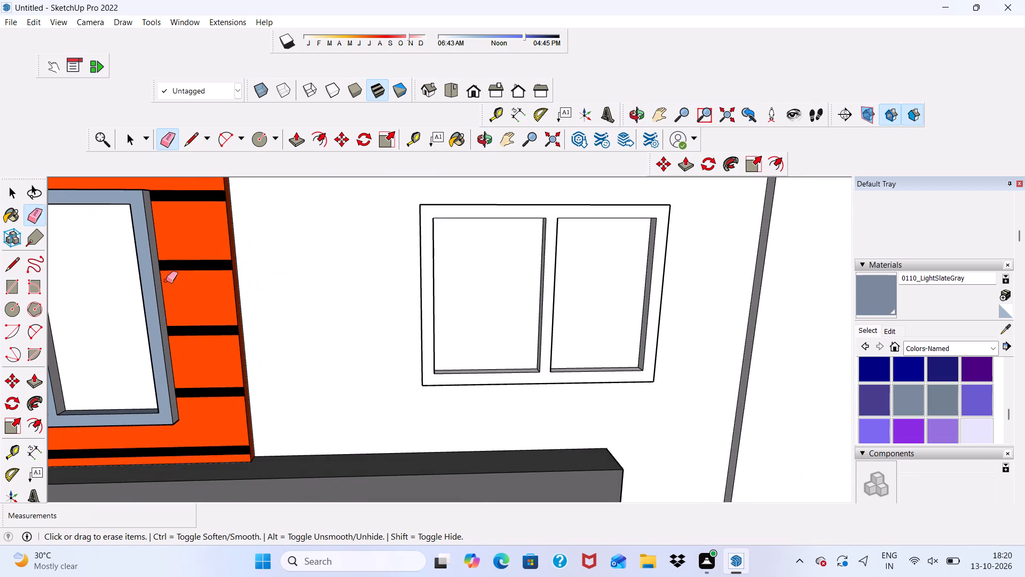
pyautogui.scroll(5, 182, 371)
pyautogui.scroll(-2, 168, 378)
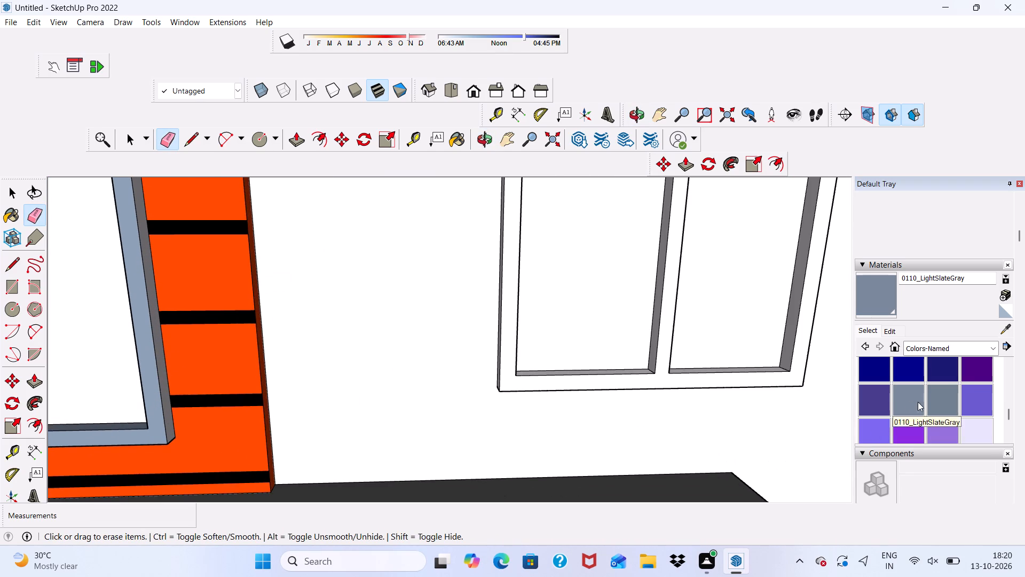
pyautogui.click(906, 399)
pyautogui.scroll(-6, 816, 403)
pyautogui.scroll(6, 407, 306)
pyautogui.scroll(3, 332, 441)
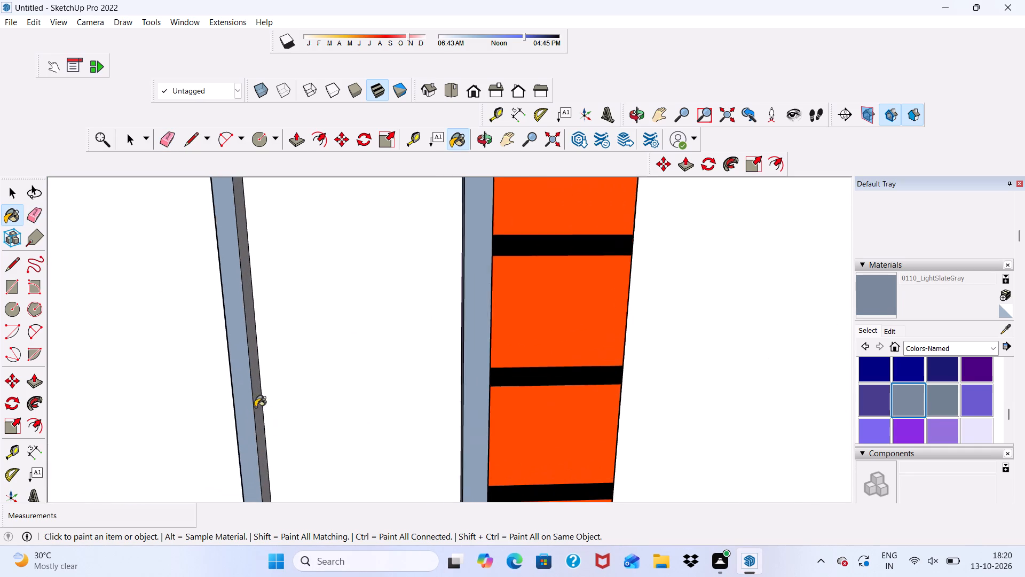
pyautogui.scroll(-3, 255, 400)
pyautogui.moveTo(326, 384); pyautogui.dragTo(571, 371, button='middle')
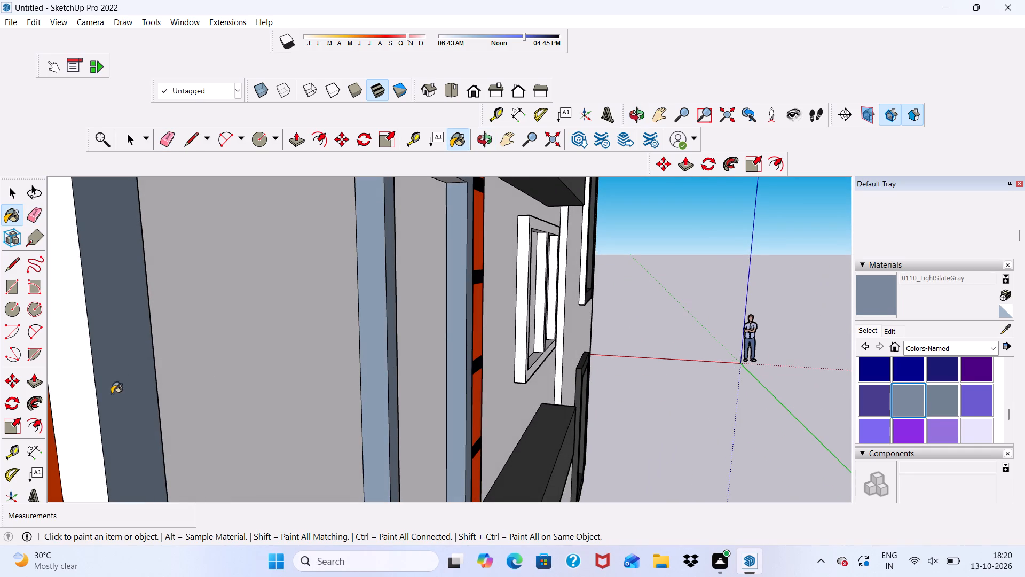
pyautogui.click(72, 409)
pyautogui.scroll(-6, 78, 391)
pyautogui.scroll(-4, 308, 320)
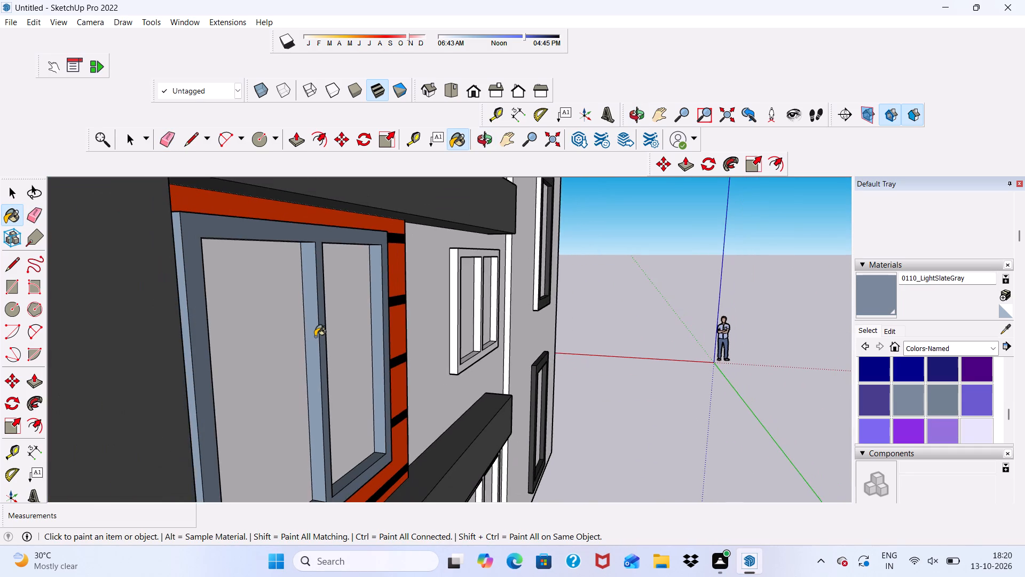
pyautogui.moveTo(315, 339); pyautogui.dragTo(171, 264, button='middle')
pyautogui.scroll(5, 239, 443)
pyautogui.moveTo(237, 446); pyautogui.dragTo(215, 338, button='middle')
pyautogui.scroll(4, 232, 401)
pyautogui.click(230, 402)
# Paint the upper inner faces of both panes of the C-band window frame with 0110_LightSlateGray.
pyautogui.scroll(-5, 251, 431)
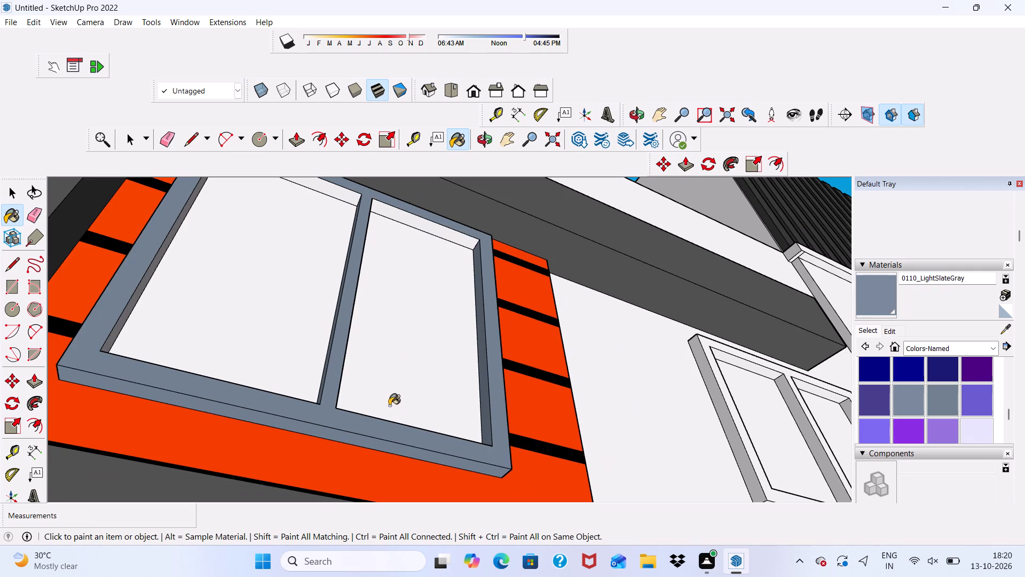
pyautogui.scroll(2, 429, 221)
pyautogui.scroll(-1, 429, 229)
pyautogui.click(429, 230)
pyautogui.scroll(-5, 441, 308)
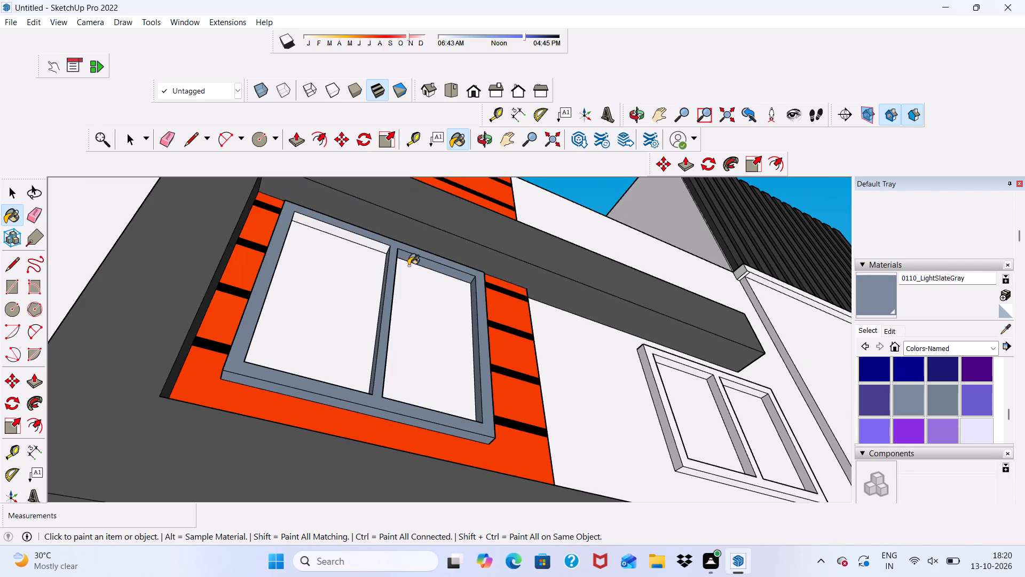
pyautogui.scroll(3, 366, 241)
pyautogui.click(336, 229)
# Paint the closed-side jamb's inner face, the mullion's remaining side and the open-end outer face of the C-band window frame with 0110_LightSlateGray.
pyautogui.moveTo(365, 283); pyautogui.dragTo(262, 485, button='middle')
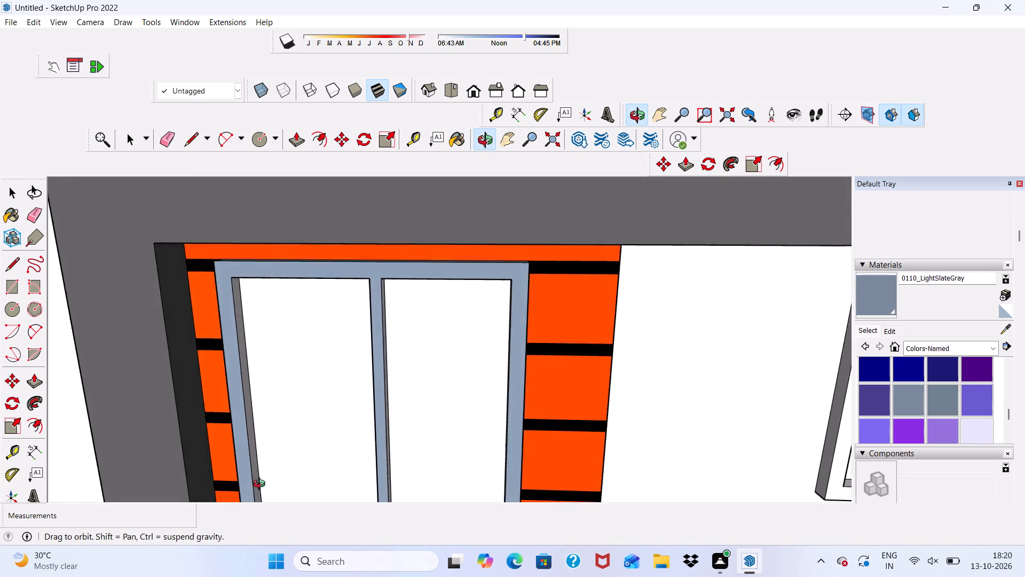
pyautogui.moveTo(262, 485); pyautogui.dragTo(100, 503, button='middle')
pyautogui.scroll(6, 317, 341)
pyautogui.click(328, 337)
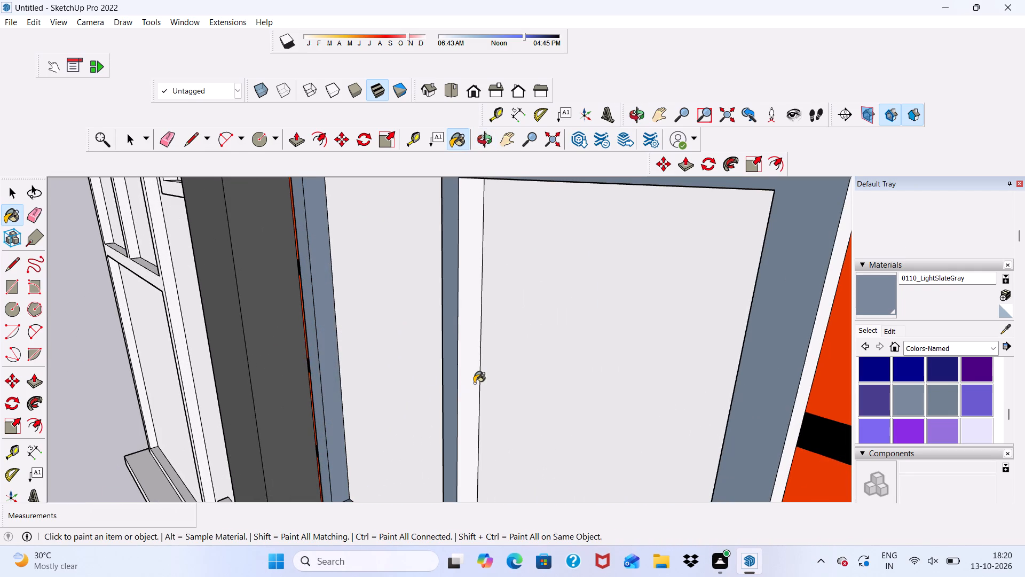
pyautogui.click(470, 367)
pyautogui.scroll(-9, 446, 346)
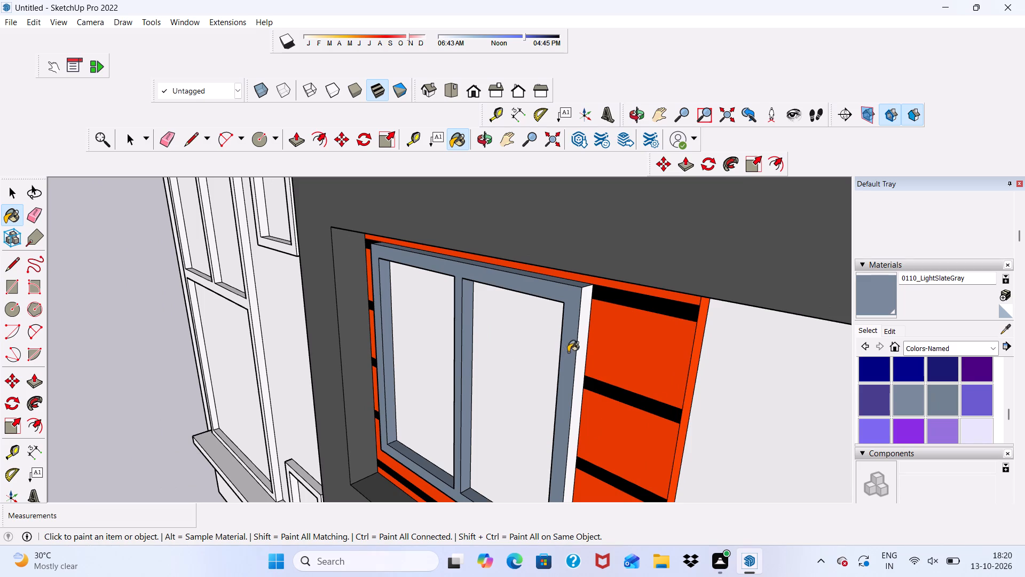
pyautogui.click(570, 341)
# Paint the front face of the window frame on the orange panel below the C-band with 0110_LightSlateGray.
pyautogui.scroll(-8, 527, 314)
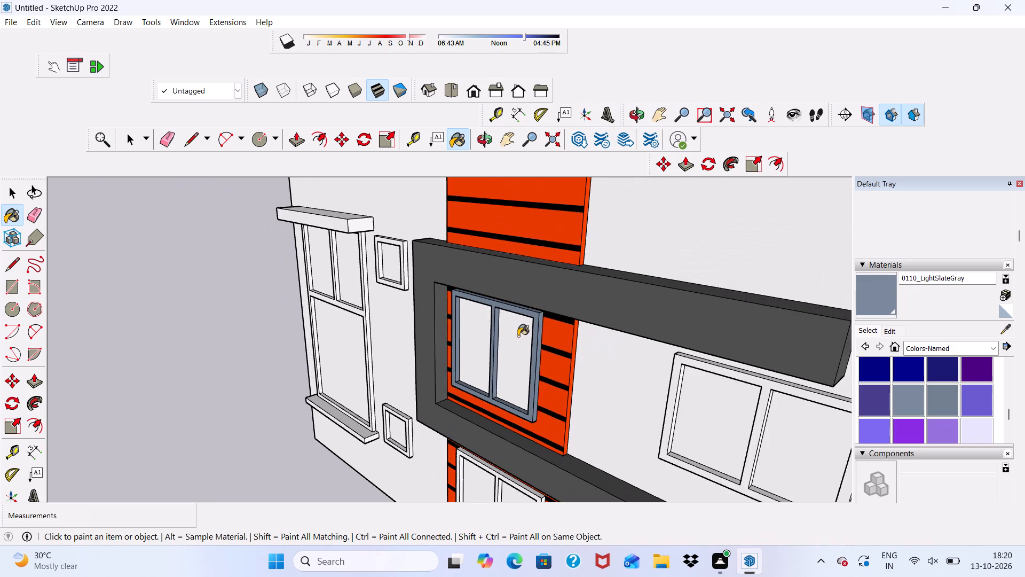
pyautogui.scroll(-1, 518, 336)
pyautogui.moveTo(521, 348); pyautogui.dragTo(605, 374, button='middle')
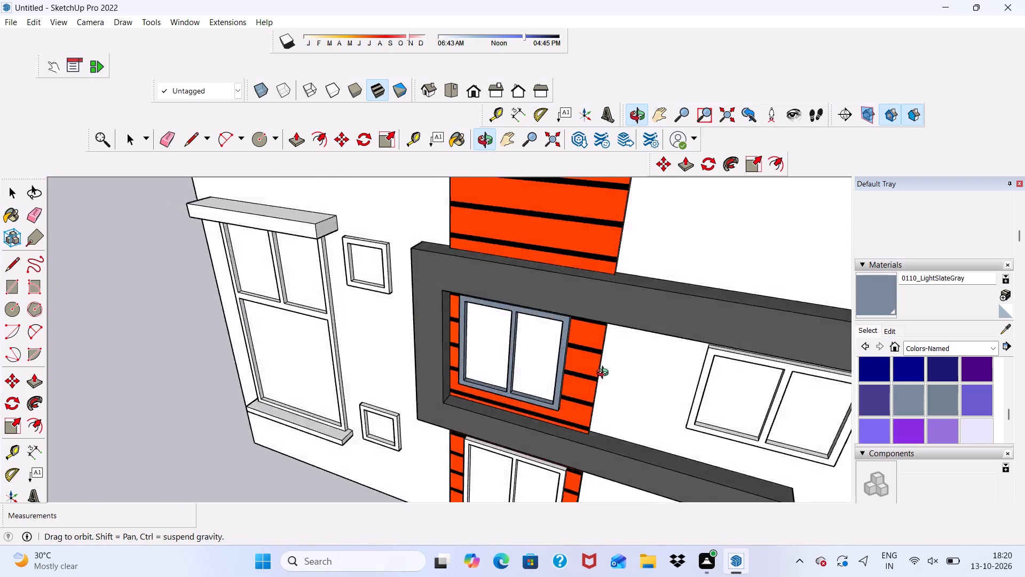
pyautogui.moveTo(605, 374); pyautogui.dragTo(698, 318, button='middle')
pyautogui.scroll(-6, 658, 327)
pyautogui.scroll(-4, 553, 345)
pyautogui.scroll(12, 557, 410)
pyautogui.scroll(7, 590, 347)
pyautogui.click(581, 349)
# Paint the lower window frame's closed-side outer face, the mullion side facing it and the far jamb's inner face with 0110_LightSlateGray.
pyautogui.scroll(-6, 579, 396)
pyautogui.moveTo(599, 420); pyautogui.dragTo(778, 397, button='middle')
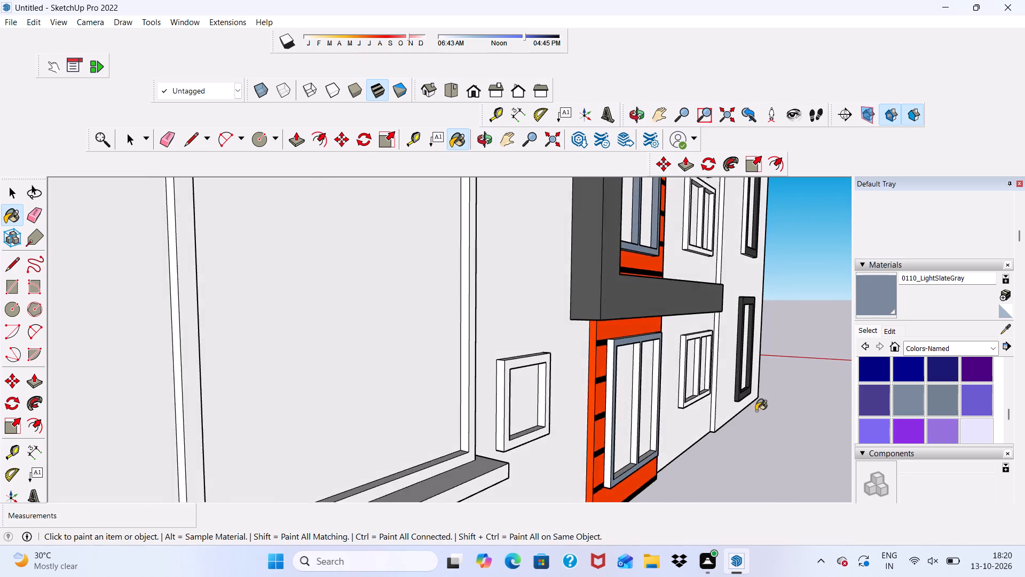
pyautogui.scroll(6, 698, 411)
pyautogui.click(549, 355)
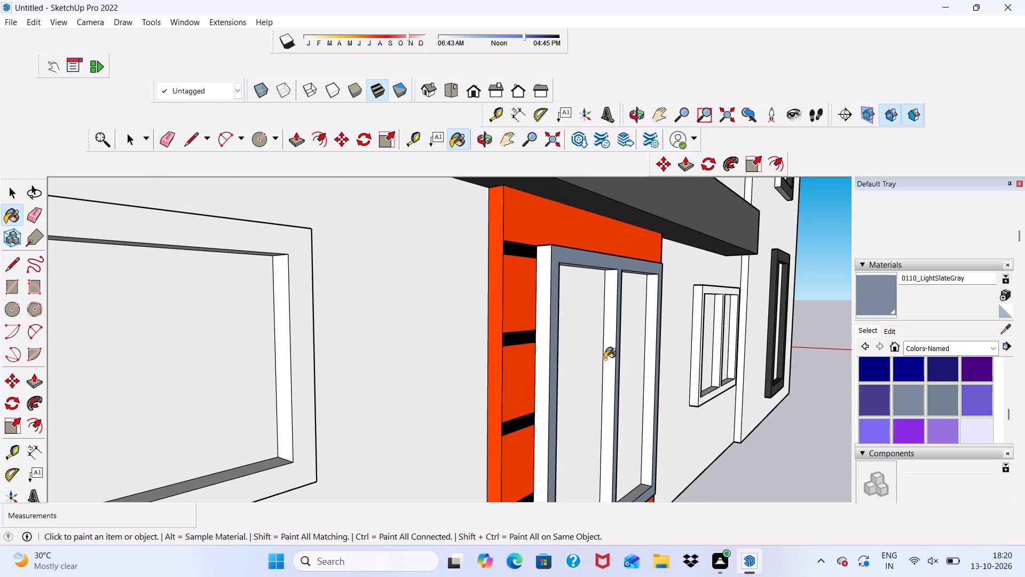
pyautogui.click(605, 359)
pyautogui.scroll(3, 648, 370)
pyautogui.click(653, 366)
# Paint the lower window's closed-side jamb inner face, the mullion's other side and the frame's open-end outer face with 0110_LightSlateGray.
pyautogui.moveTo(649, 373); pyautogui.dragTo(466, 374, button='middle')
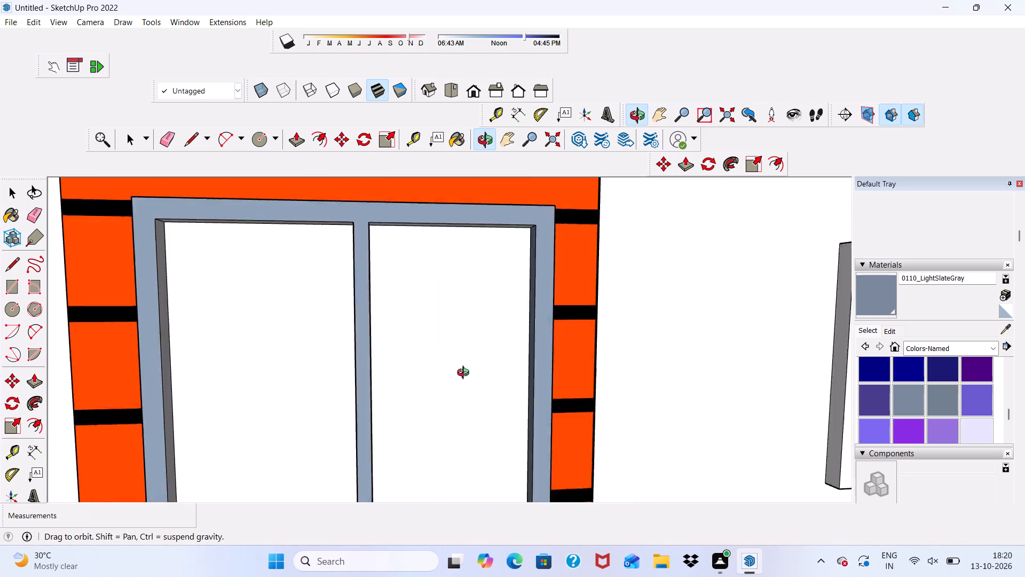
pyautogui.moveTo(466, 374); pyautogui.dragTo(397, 387, button='middle')
pyautogui.scroll(6, 78, 374)
pyautogui.click(179, 334)
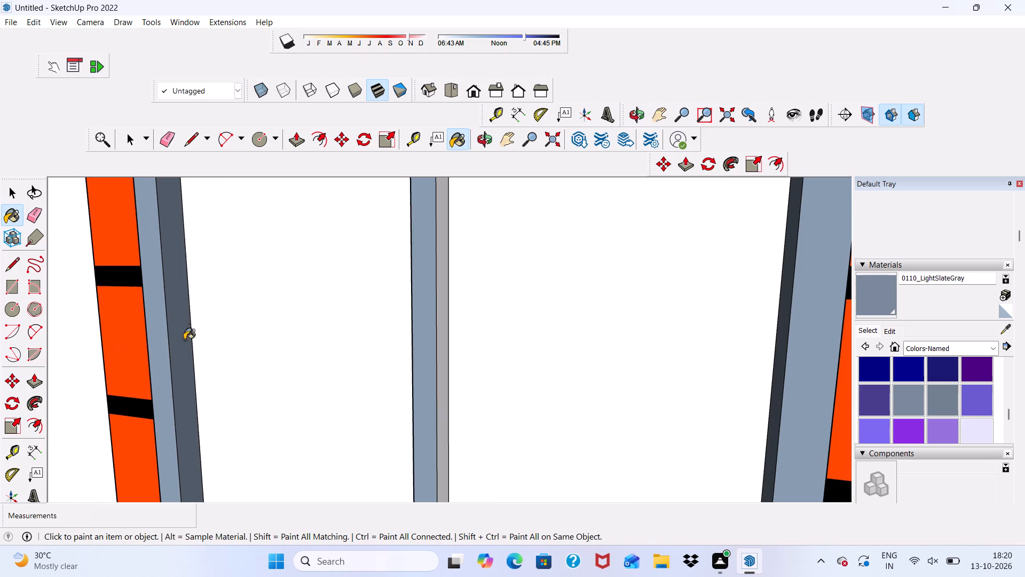
pyautogui.click(446, 339)
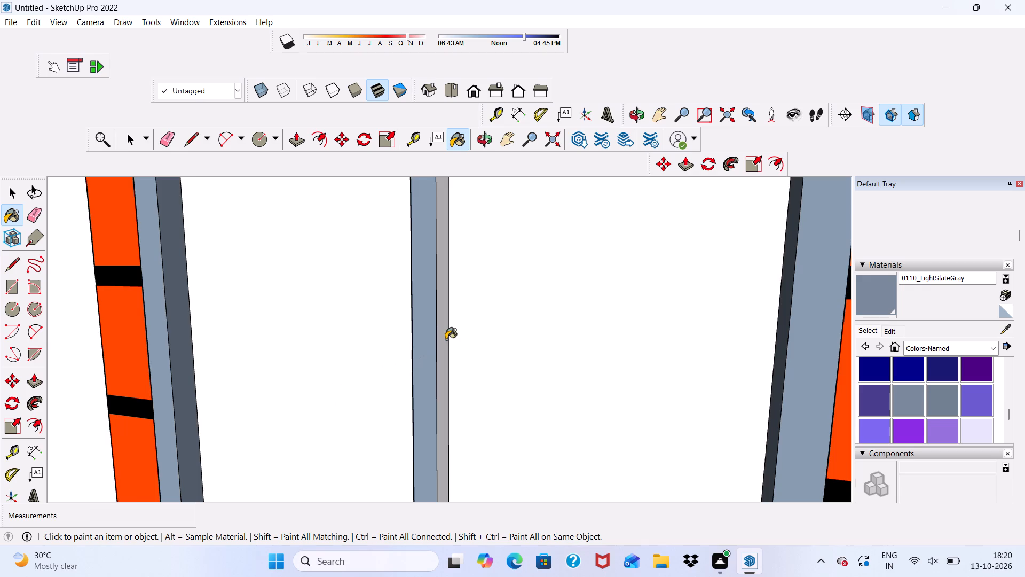
pyautogui.scroll(-6, 395, 346)
pyautogui.scroll(-5, 504, 272)
pyautogui.moveTo(530, 322); pyautogui.dragTo(413, 336, button='middle')
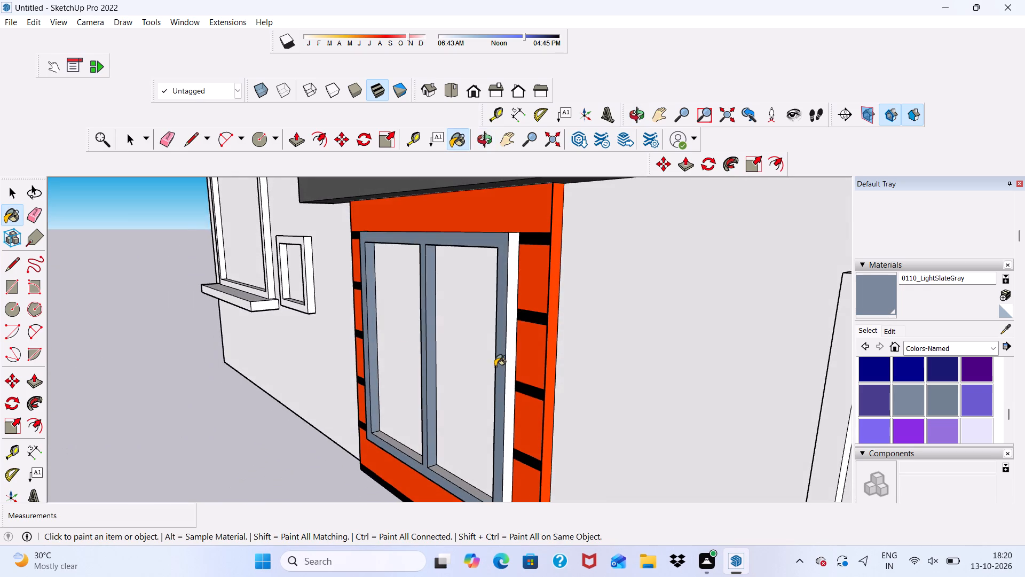
pyautogui.scroll(6, 495, 367)
pyautogui.click(528, 343)
# Paint the underside of the lower window frame with 0110_LightSlateGray.
pyautogui.scroll(-8, 496, 389)
pyautogui.moveTo(442, 417); pyautogui.dragTo(515, 346, button='middle')
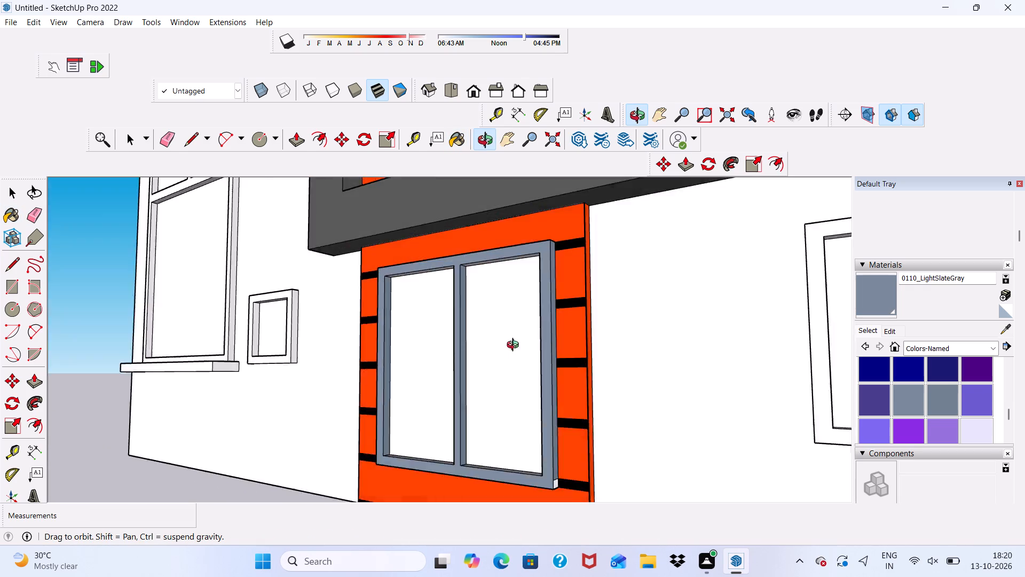
pyautogui.moveTo(515, 346); pyautogui.dragTo(616, 299, button='middle')
pyautogui.scroll(6, 457, 491)
pyautogui.scroll(5, 463, 412)
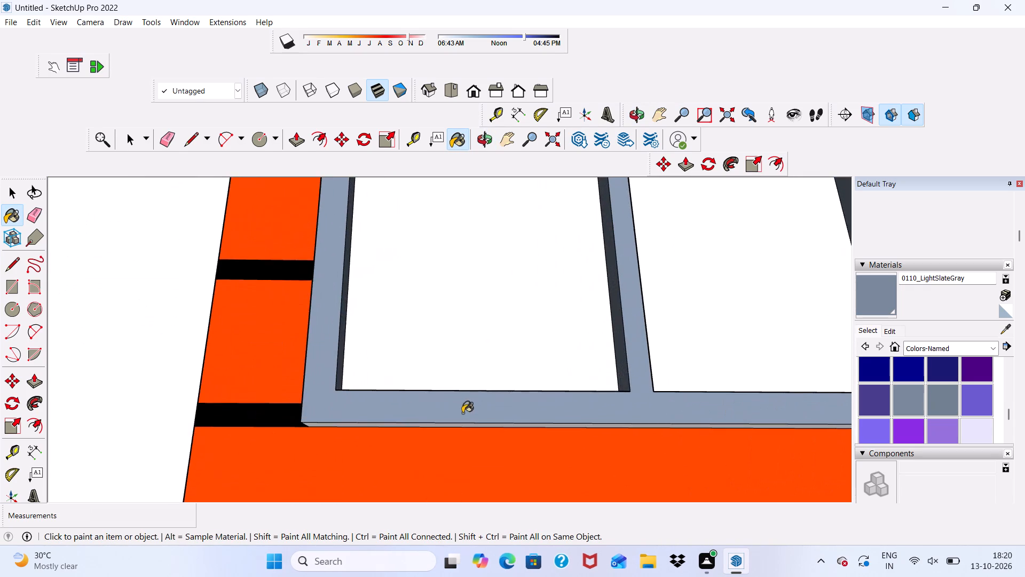
pyautogui.scroll(-1, 456, 433)
pyautogui.moveTo(457, 434); pyautogui.dragTo(476, 388, button='middle')
pyautogui.scroll(5, 476, 388)
pyautogui.click(452, 439)
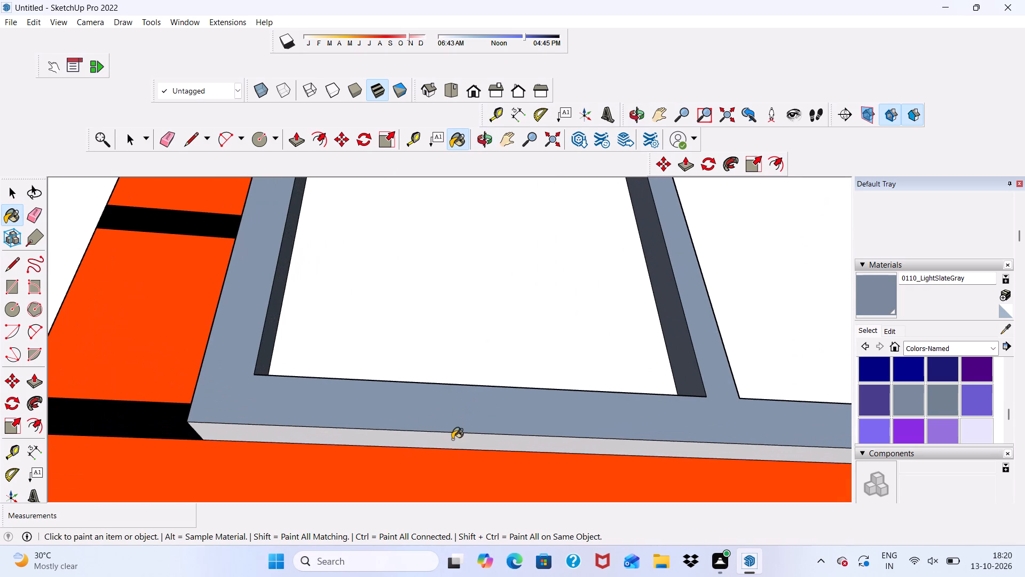
# Paint the lower inner faces of both panes of the window below the C-band with 0110_LightSlateGray.
pyautogui.scroll(-5, 495, 361)
pyautogui.moveTo(511, 367); pyautogui.dragTo(470, 514, button='middle')
pyautogui.scroll(6, 440, 373)
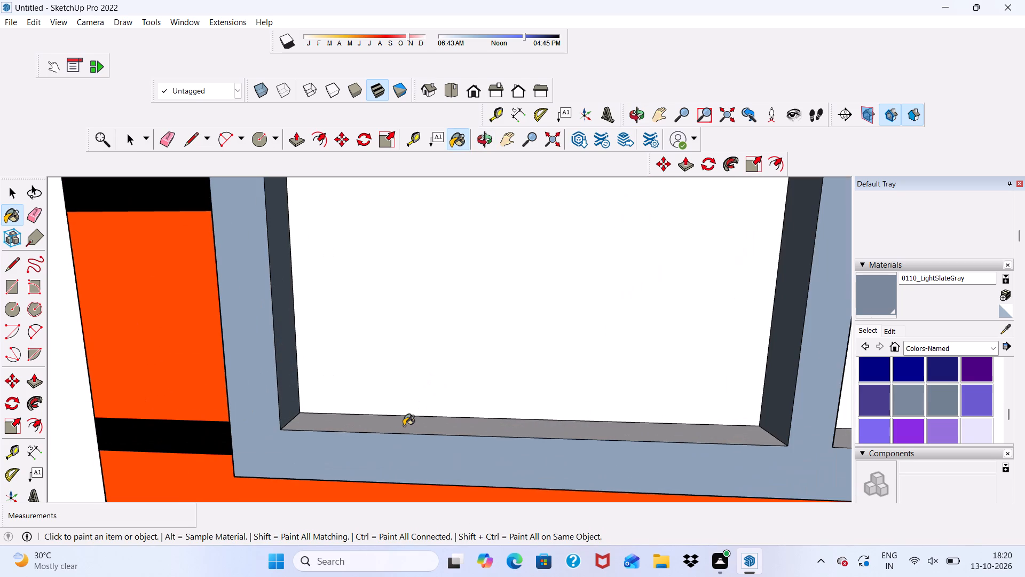
pyautogui.click(403, 427)
pyautogui.scroll(-12, 379, 385)
pyautogui.scroll(7, 555, 402)
pyautogui.click(557, 402)
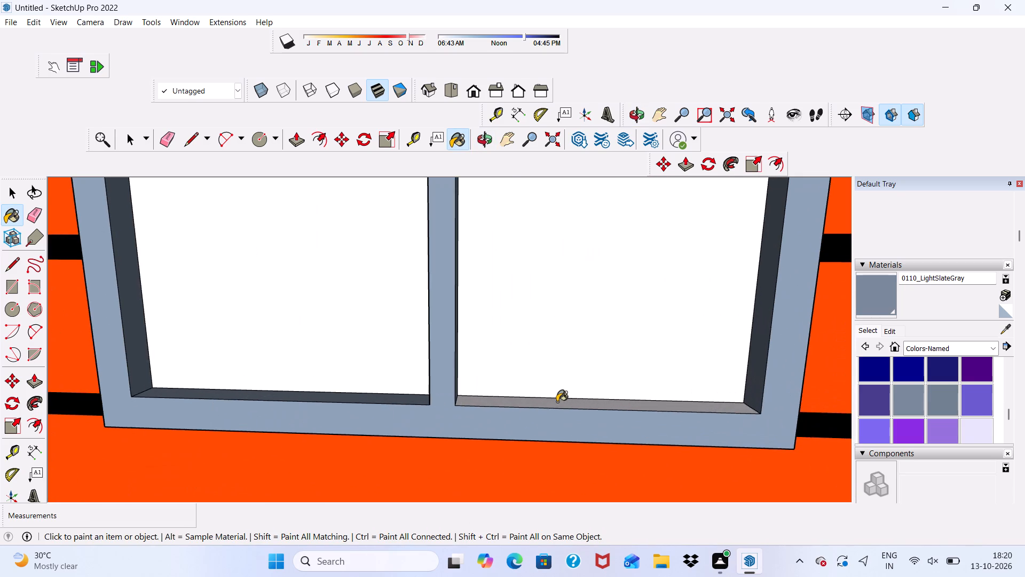
# Paint the upper inner faces of both panes of the window below the C-band with 0110_LightSlateGray.
pyautogui.scroll(-14, 540, 423)
pyautogui.moveTo(581, 409); pyautogui.dragTo(597, 228, button='middle')
pyautogui.scroll(5, 593, 227)
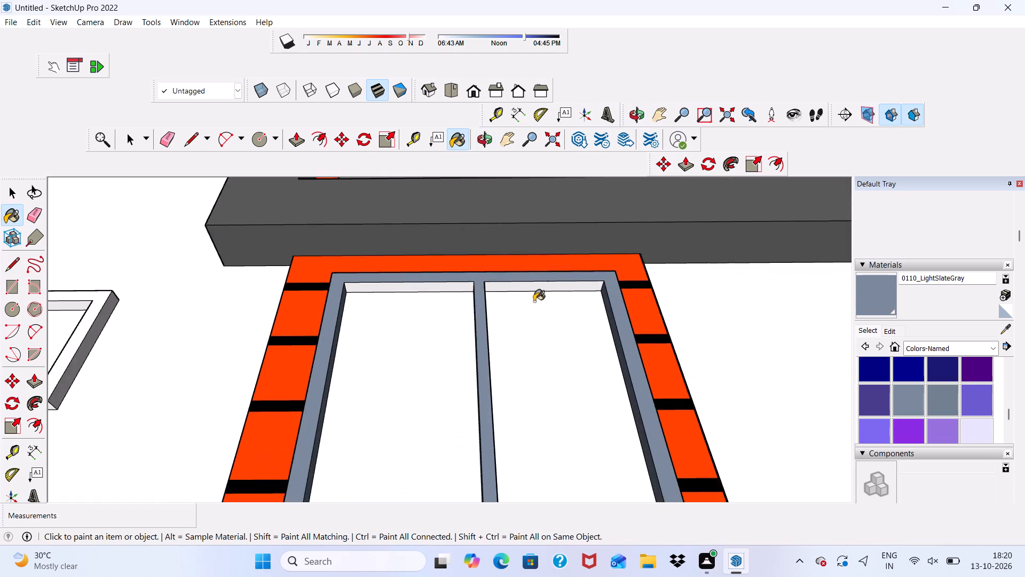
pyautogui.scroll(5, 545, 280)
pyautogui.click(547, 292)
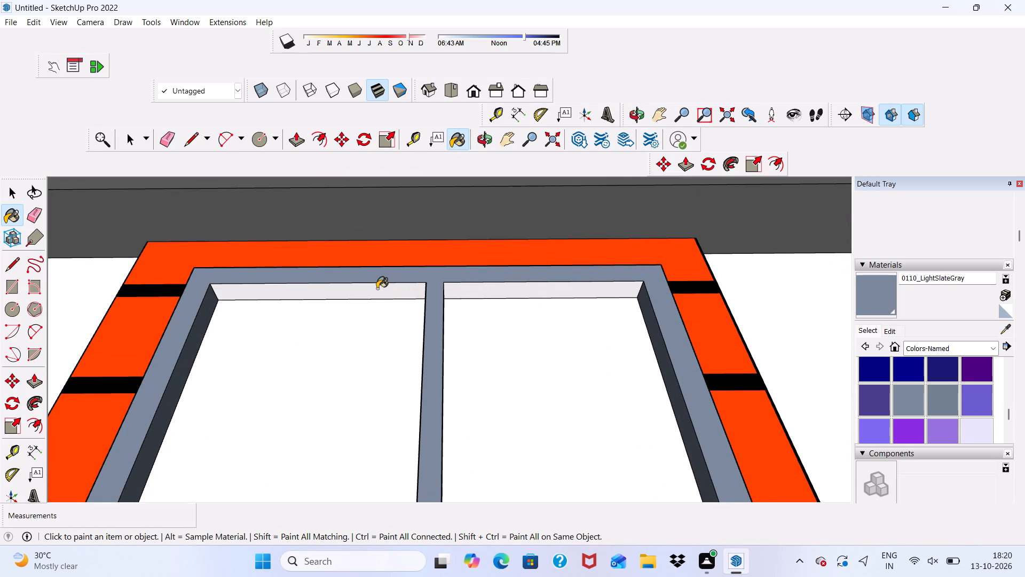
pyautogui.click(377, 288)
# Paint the top face of that window frame on the lower orange panel with 0110_LightSlateGray.
pyautogui.scroll(-7, 376, 292)
pyautogui.moveTo(526, 315); pyautogui.dragTo(509, 525, button='middle')
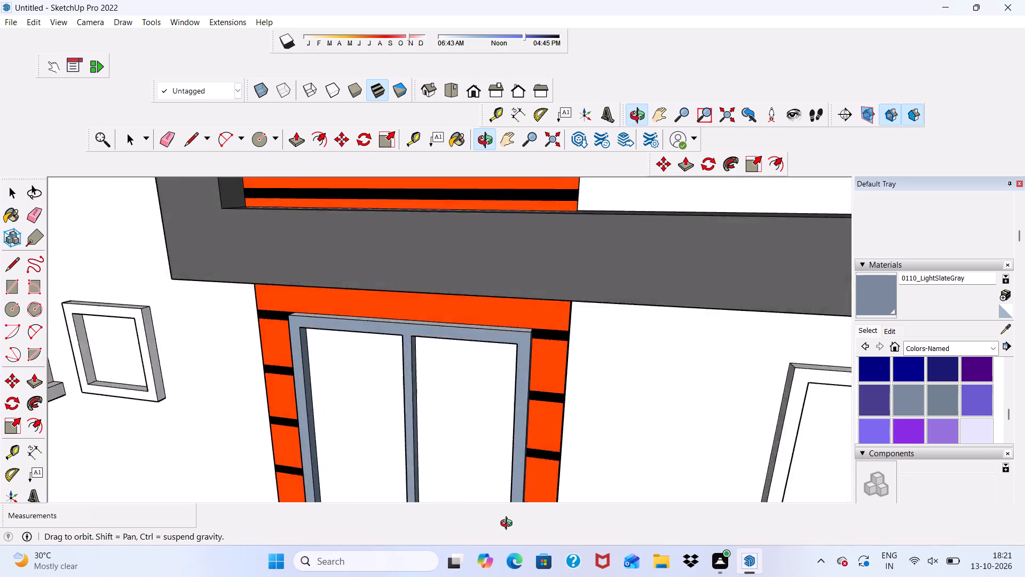
pyautogui.moveTo(509, 525); pyautogui.dragTo(543, 548, button='middle')
pyautogui.scroll(10, 370, 314)
pyautogui.click(388, 354)
# Paint the front and top faces of the lower two-pane window frame beside the orange panel with 0110_LightSlateGray.
pyautogui.scroll(-3, 360, 313)
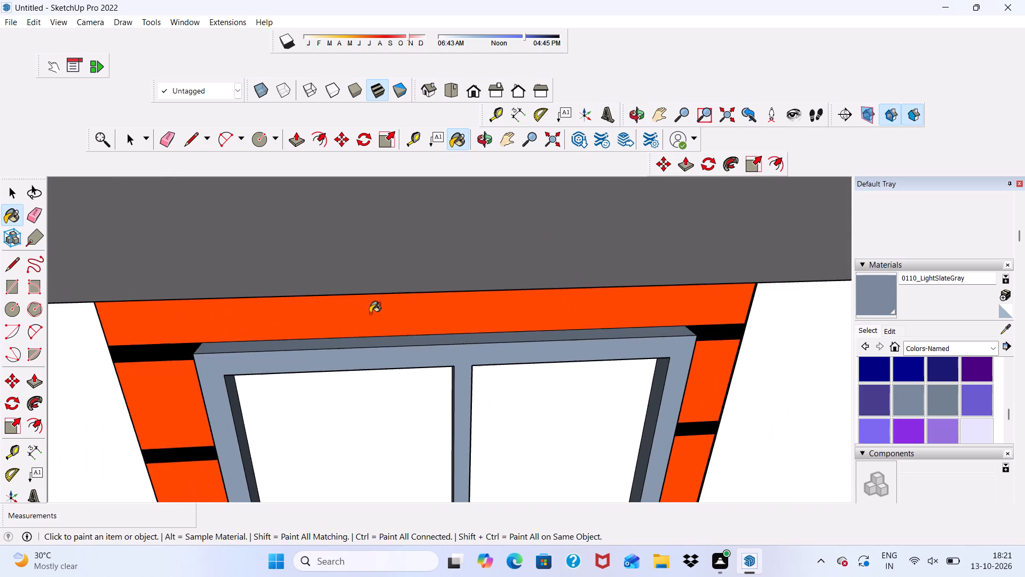
pyautogui.scroll(-20, 370, 313)
pyautogui.scroll(-3, 370, 313)
pyautogui.scroll(12, 601, 323)
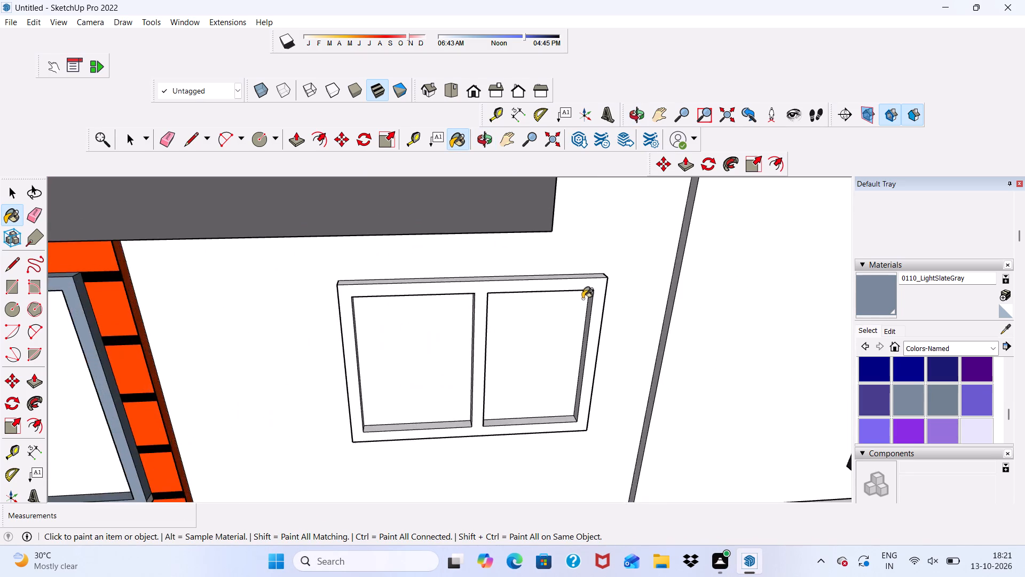
pyautogui.scroll(4, 582, 299)
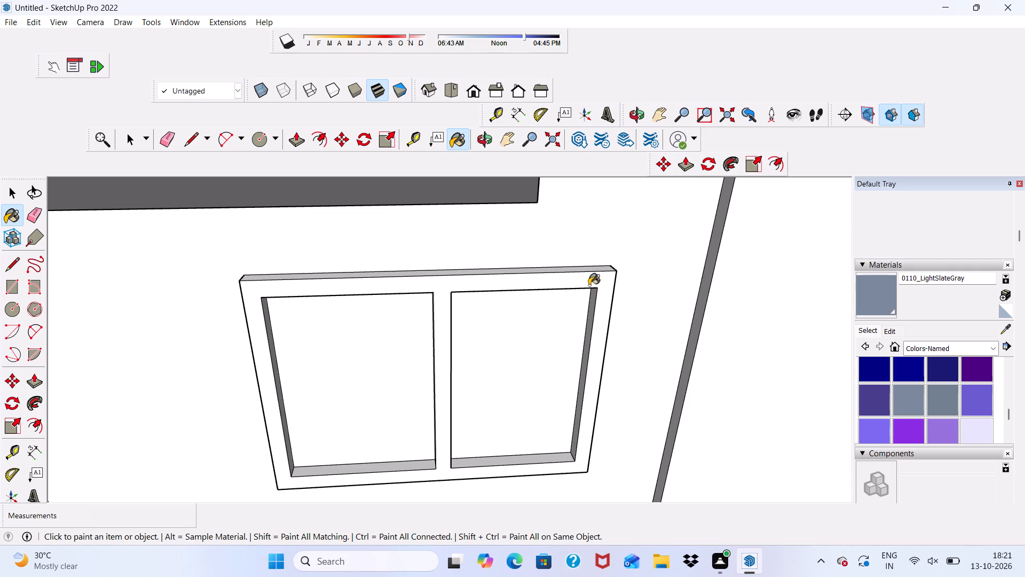
pyautogui.scroll(6, 600, 288)
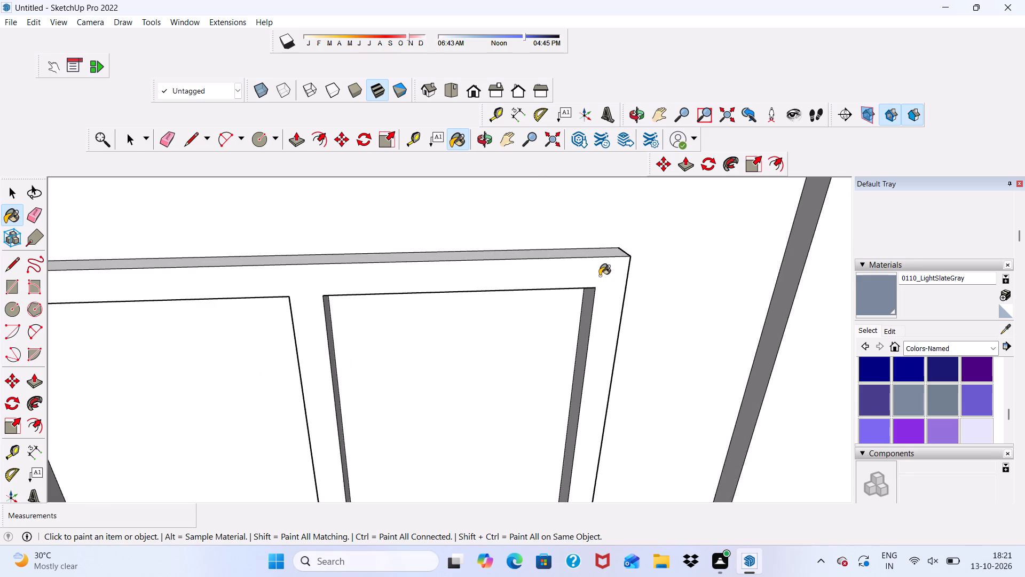
pyautogui.click(600, 272)
pyautogui.scroll(6, 597, 241)
pyautogui.click(577, 267)
pyautogui.scroll(-14, 577, 267)
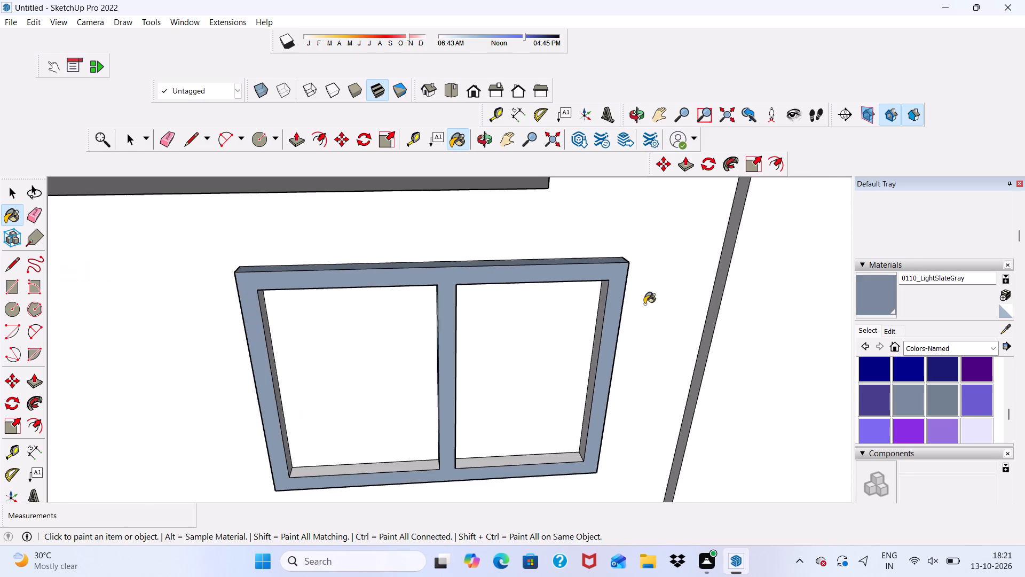
# Paint the lower side window's far outer face, orange-side jamb inner face and adjoining sill, plus the orange-panel window frame's unpainted end patch, with 0110_LightSlateGray.
pyautogui.moveTo(640, 301); pyautogui.dragTo(396, 267, button='middle')
pyautogui.scroll(5, 551, 422)
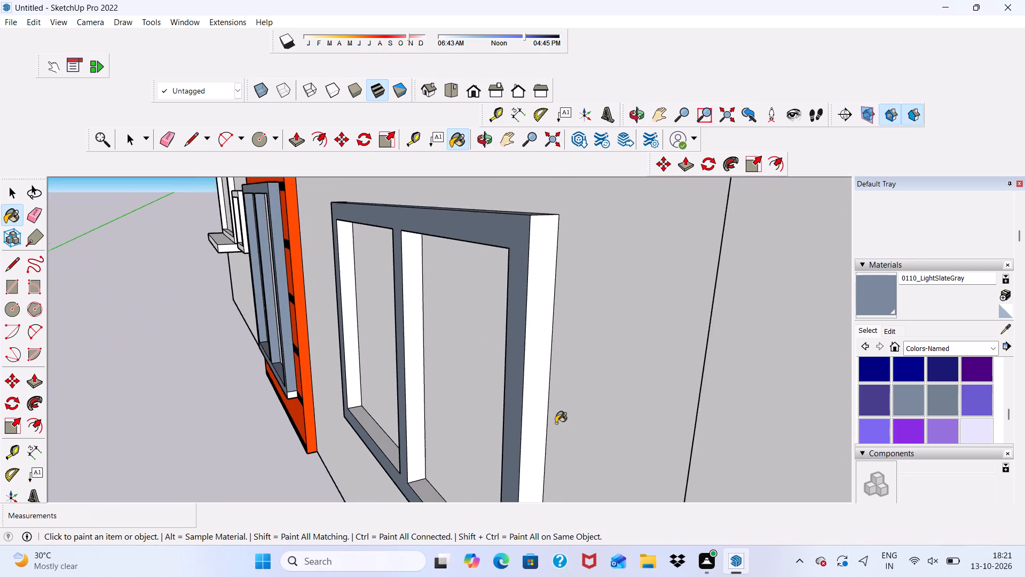
pyautogui.scroll(2, 556, 423)
pyautogui.click(530, 336)
pyautogui.scroll(6, 280, 401)
pyautogui.scroll(-1, 255, 388)
pyautogui.click(255, 388)
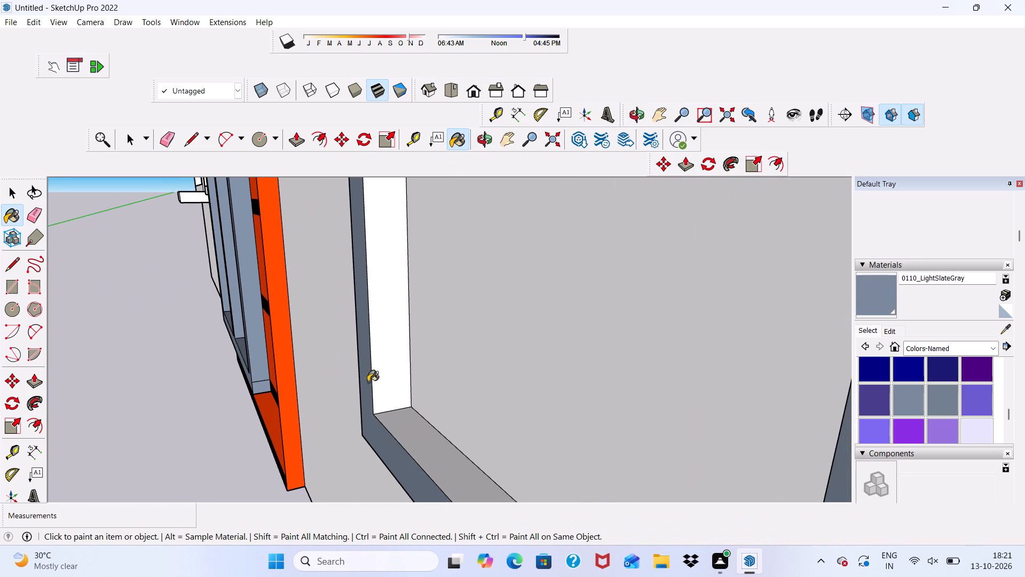
pyautogui.click(382, 334)
pyautogui.click(416, 438)
pyautogui.scroll(-5, 369, 418)
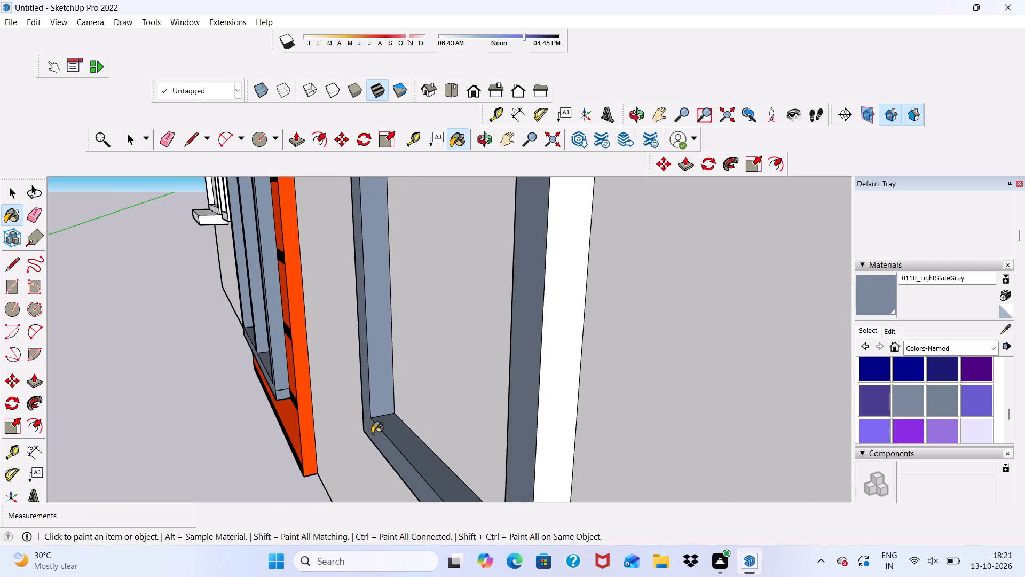
# Paint the lower side window's orange-side outer face, the mullion side facing it, the far jamb's inner face and the far pane's sill with 0110_LightSlateGray.
pyautogui.moveTo(372, 434); pyautogui.dragTo(696, 435, button='middle')
pyautogui.scroll(5, 703, 336)
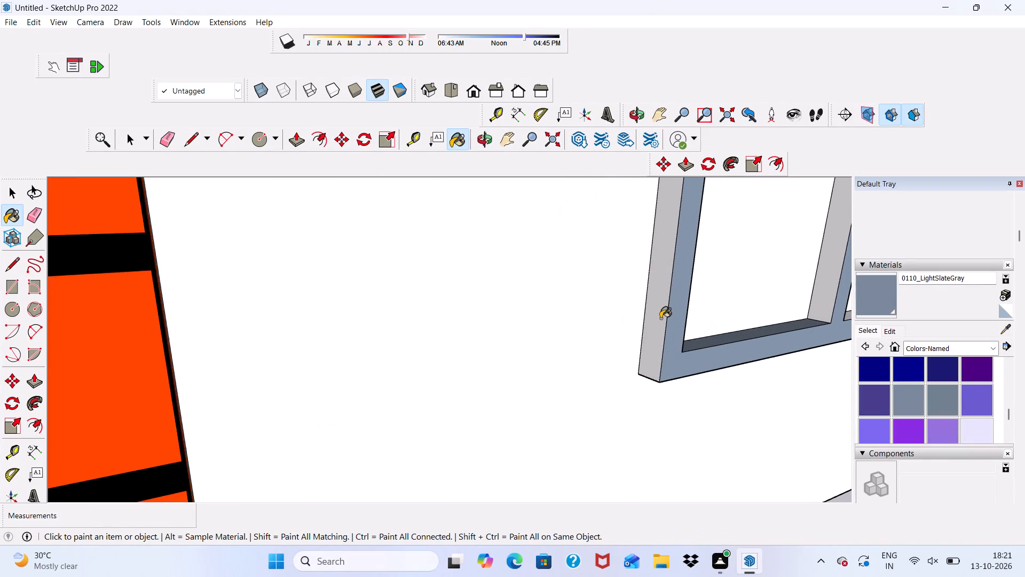
pyautogui.click(660, 318)
pyautogui.scroll(-12, 538, 386)
pyautogui.scroll(5, 657, 330)
pyautogui.click(666, 297)
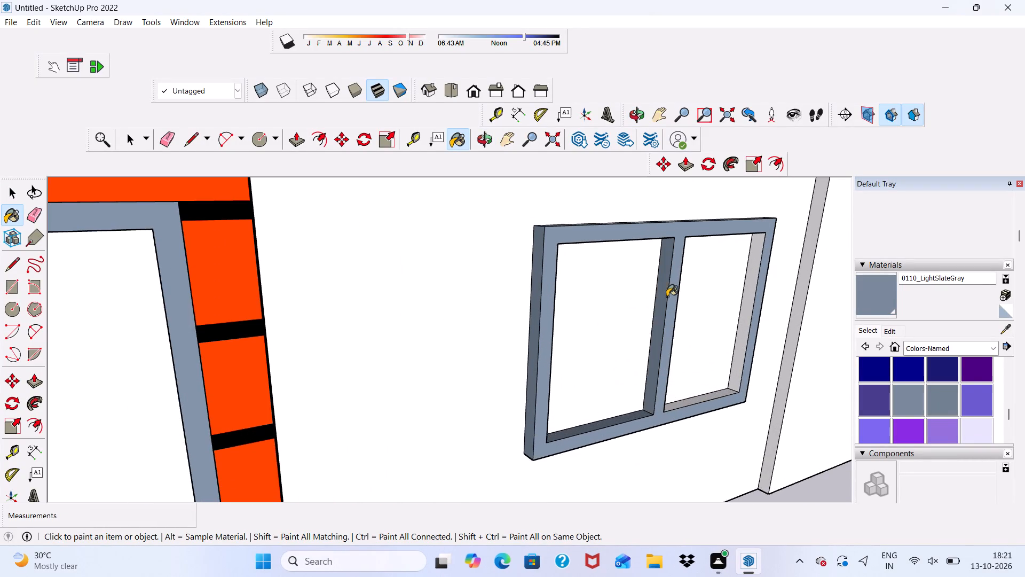
pyautogui.scroll(2, 674, 297)
pyautogui.click(757, 328)
pyautogui.scroll(6, 747, 387)
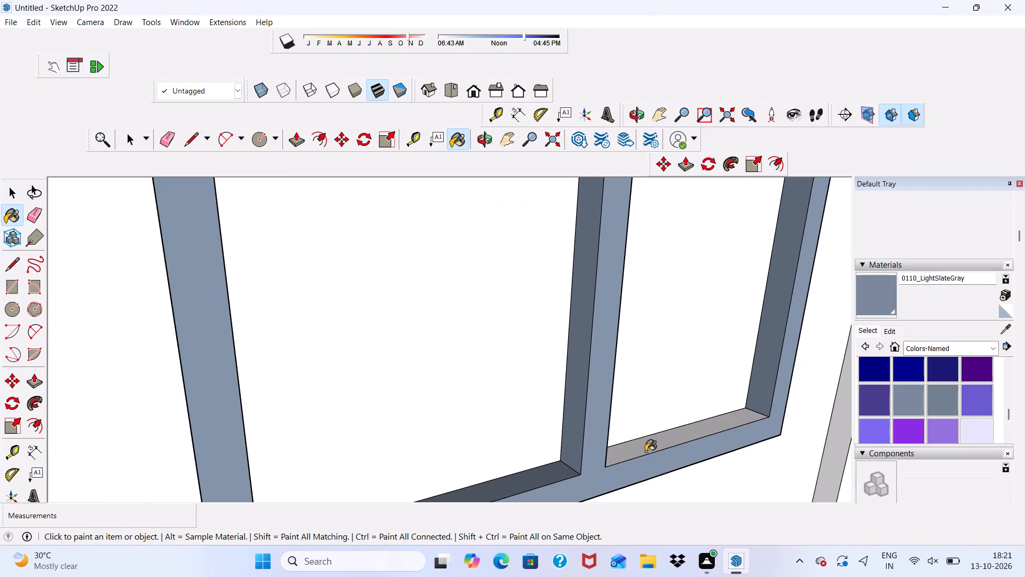
pyautogui.click(648, 451)
# Paint the underside of the lower side window frame with 0110_LightSlateGray.
pyautogui.scroll(-5, 647, 447)
pyautogui.moveTo(644, 448); pyautogui.dragTo(616, 280, button='middle')
pyautogui.scroll(4, 556, 400)
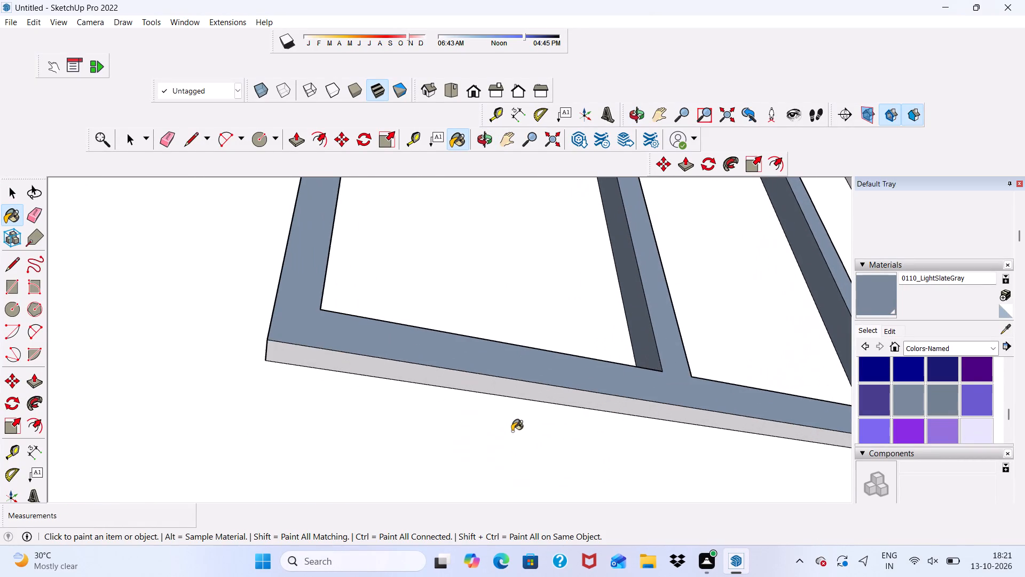
pyautogui.click(524, 387)
# Paint the upper inner faces of both panes of the lower side window with 0110_LightSlateGray.
pyautogui.scroll(-13, 494, 386)
pyautogui.scroll(3, 537, 296)
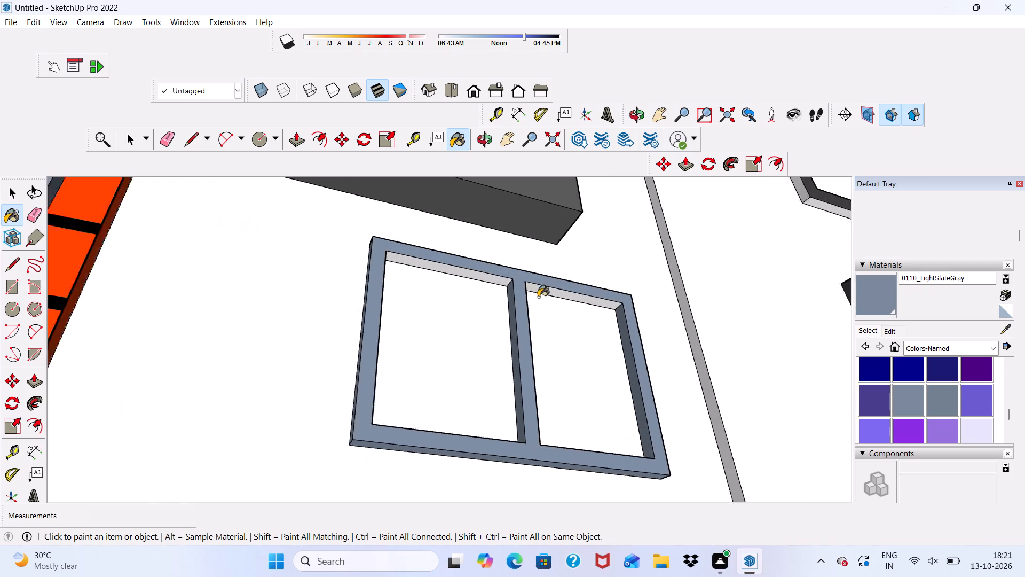
pyautogui.scroll(3, 538, 297)
pyautogui.scroll(6, 599, 279)
pyautogui.click(574, 305)
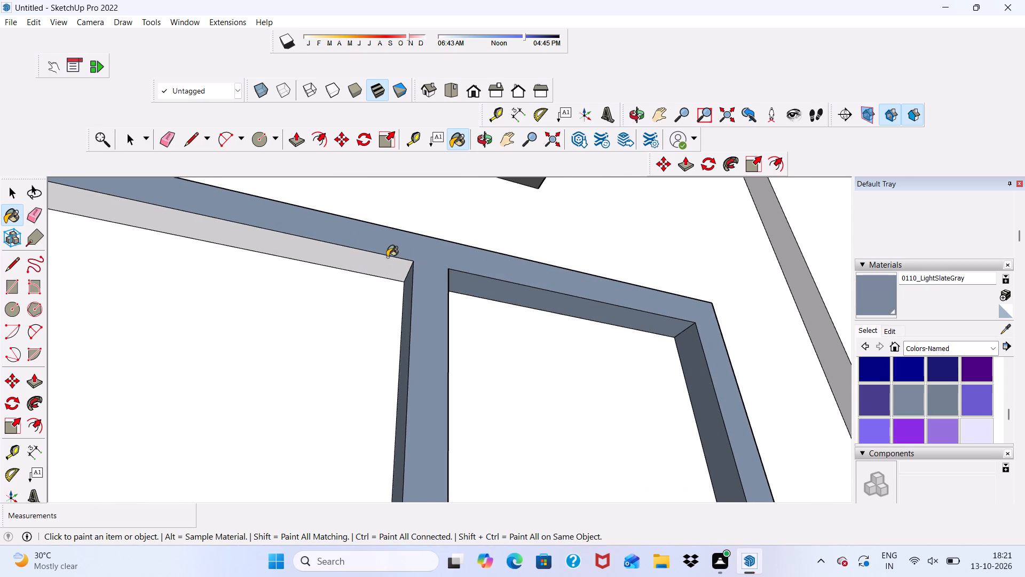
pyautogui.click(379, 256)
# Paint the unpainted side of the lower side window's mullion with 0110_LightSlateGray.
pyautogui.scroll(-6, 461, 293)
pyautogui.moveTo(548, 319); pyautogui.dragTo(367, 312, button='middle')
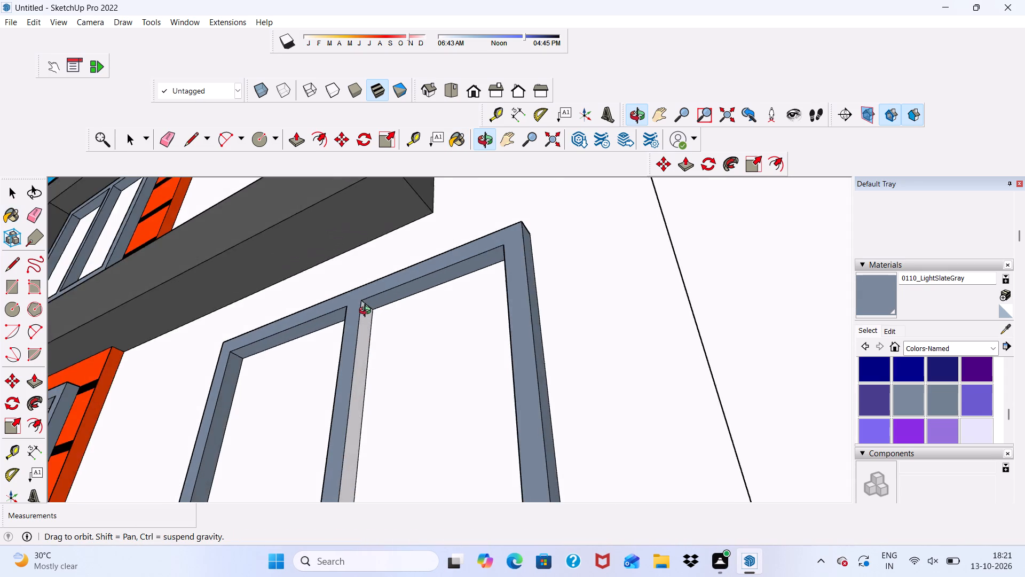
pyautogui.moveTo(367, 312); pyautogui.dragTo(363, 348, button='middle')
pyautogui.scroll(6, 363, 348)
pyautogui.click(364, 345)
pyautogui.scroll(-7, 367, 345)
# Paint the front face of the two-pane side window frame between the C-band's arms with 0110_LightSlateGray.
pyautogui.moveTo(479, 372); pyautogui.dragTo(429, 365, button='middle')
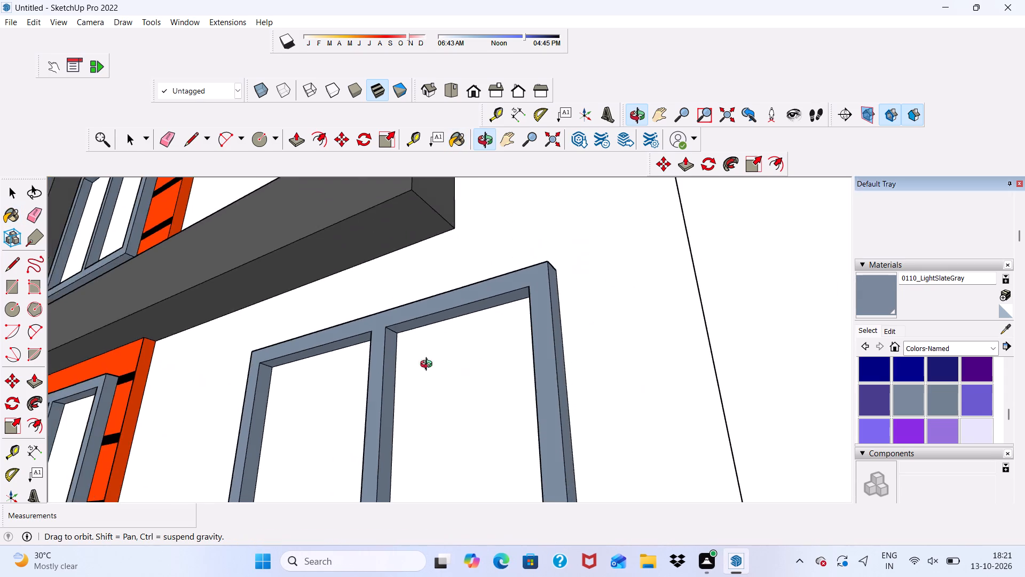
pyautogui.moveTo(429, 365); pyautogui.dragTo(814, 427, button='middle')
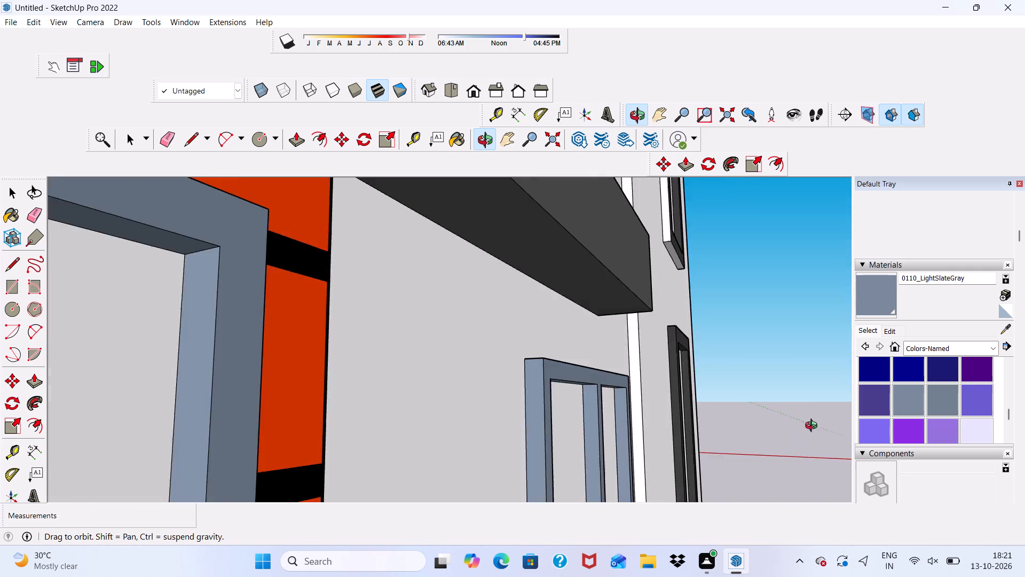
pyautogui.moveTo(814, 427); pyautogui.dragTo(691, 409, button='middle')
pyautogui.scroll(-7, 560, 343)
pyautogui.scroll(-13, 599, 315)
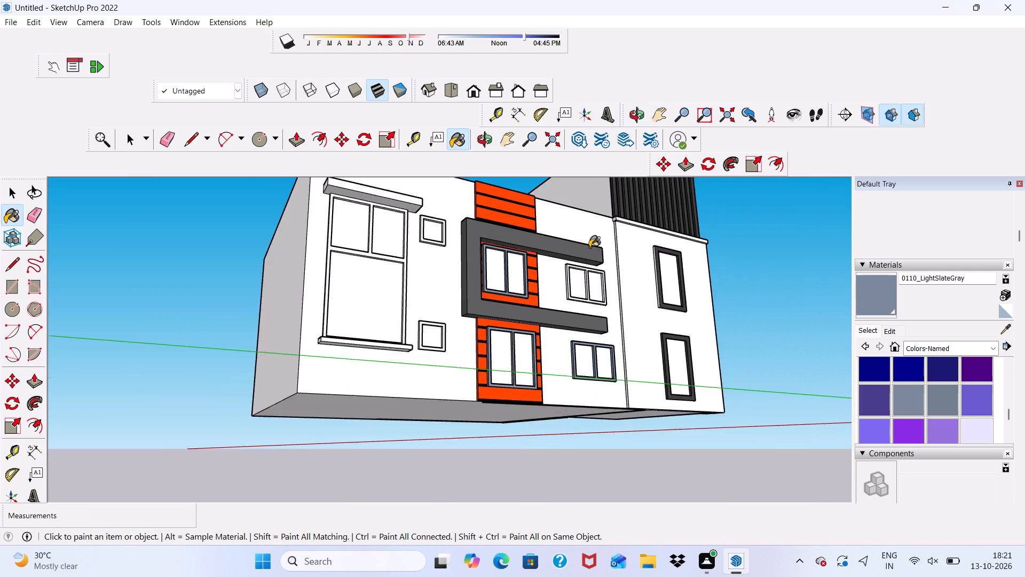
pyautogui.scroll(6, 589, 246)
pyautogui.scroll(13, 584, 300)
pyautogui.click(587, 284)
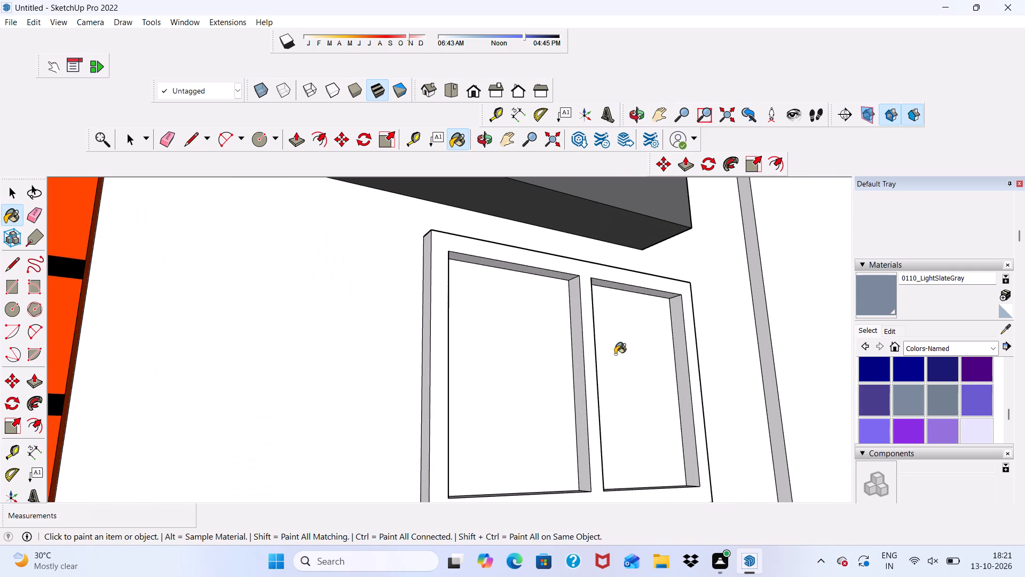
# Paint the upper side window's orange-side jamb inner face and the mullion side facing the far pane with 0110_LightSlateGray.
pyautogui.moveTo(606, 358); pyautogui.dragTo(352, 435, button='middle')
pyautogui.scroll(6, 412, 353)
pyautogui.click(387, 351)
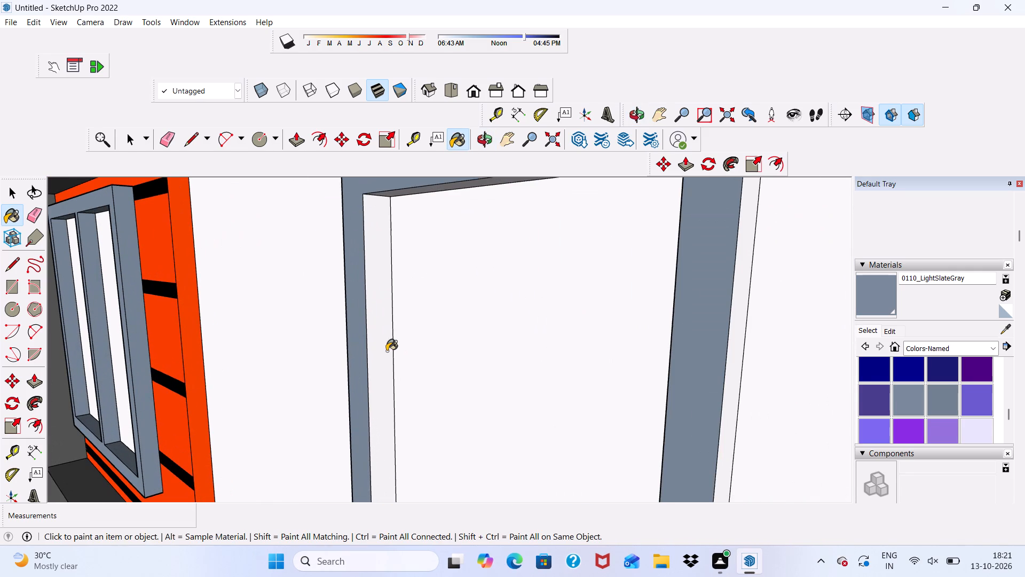
pyautogui.scroll(-5, 376, 365)
pyautogui.scroll(6, 538, 396)
pyautogui.click(565, 389)
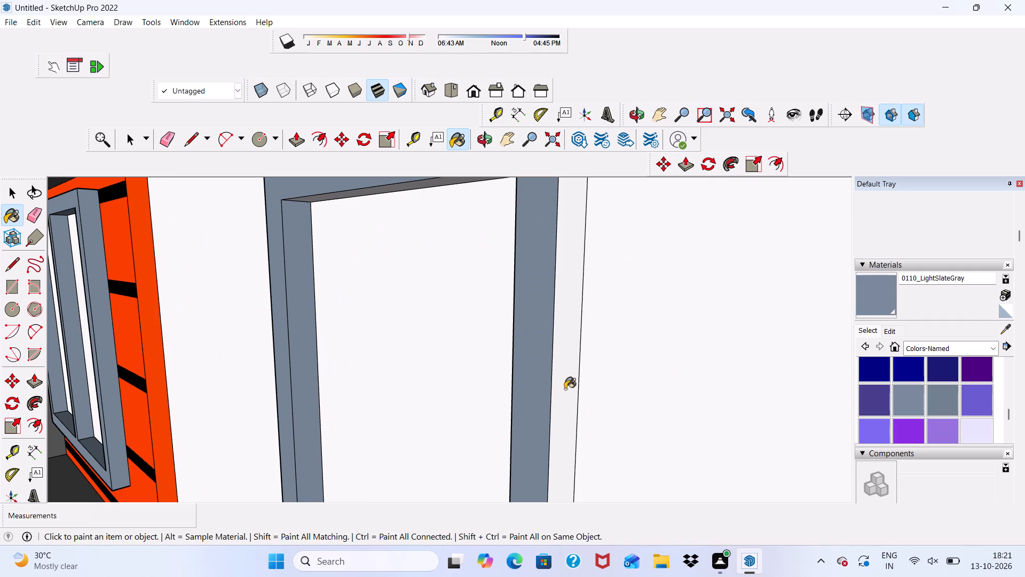
pyautogui.scroll(-6, 571, 377)
# Paint the upper side window's far jamb inner face and the mullion side facing the orange panel with 0110_LightSlateGray.
pyautogui.moveTo(491, 374); pyautogui.dragTo(742, 314, button='middle')
pyautogui.scroll(5, 769, 323)
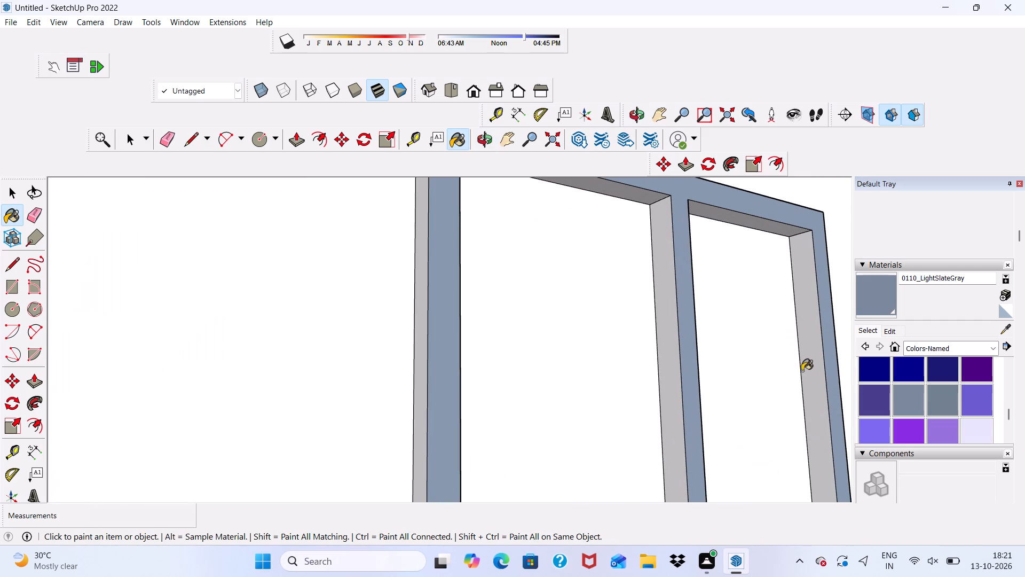
pyautogui.click(810, 381)
pyautogui.scroll(1, 663, 359)
pyautogui.click(661, 358)
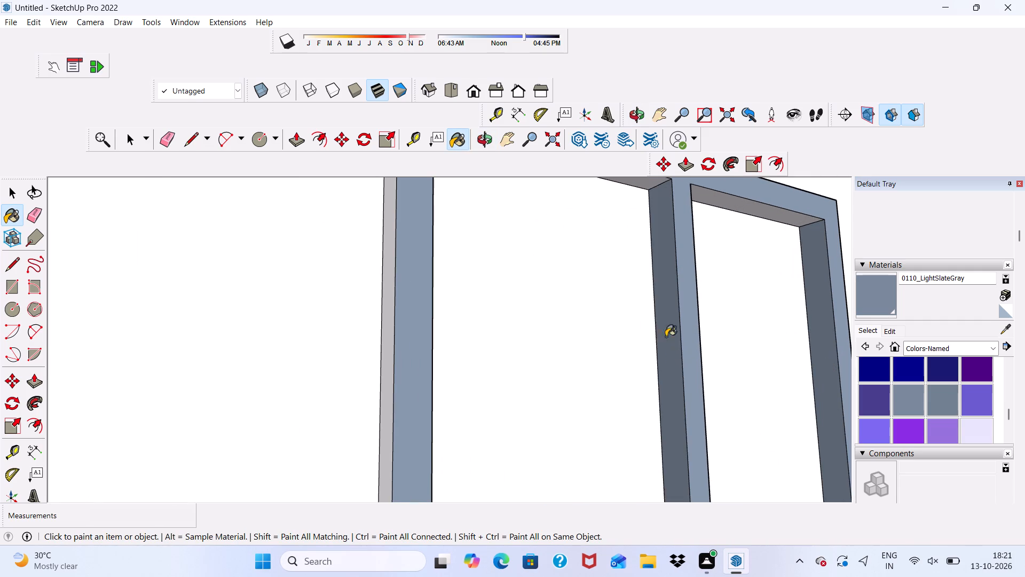
# Paint the lower inner faces of both panes of the upper side window with 0110_LightSlateGray.
pyautogui.scroll(-6, 628, 332)
pyautogui.moveTo(627, 376); pyautogui.dragTo(570, 419, button='middle')
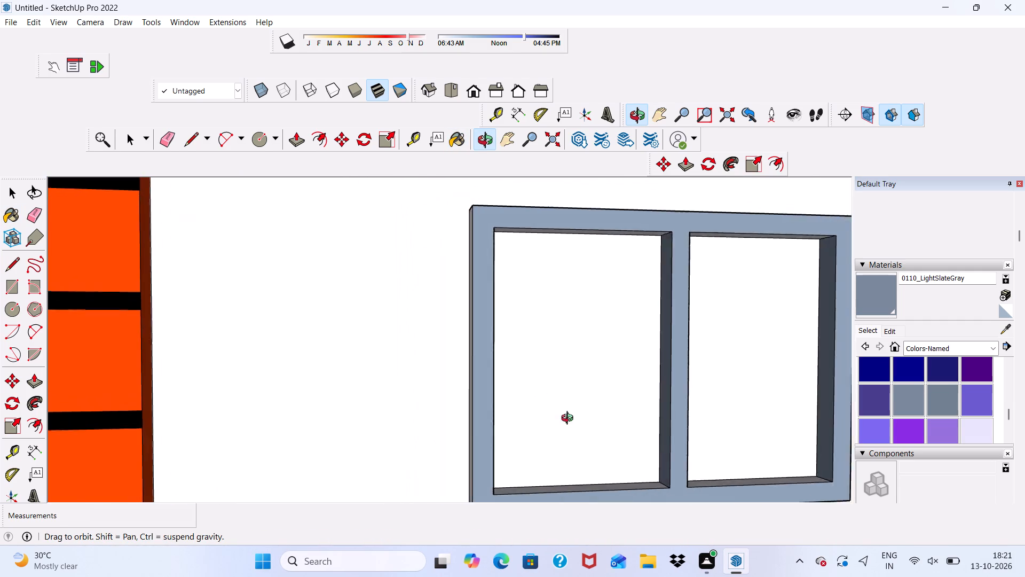
pyautogui.moveTo(570, 419); pyautogui.dragTo(591, 508, button='middle')
pyautogui.scroll(7, 591, 511)
pyautogui.click(590, 457)
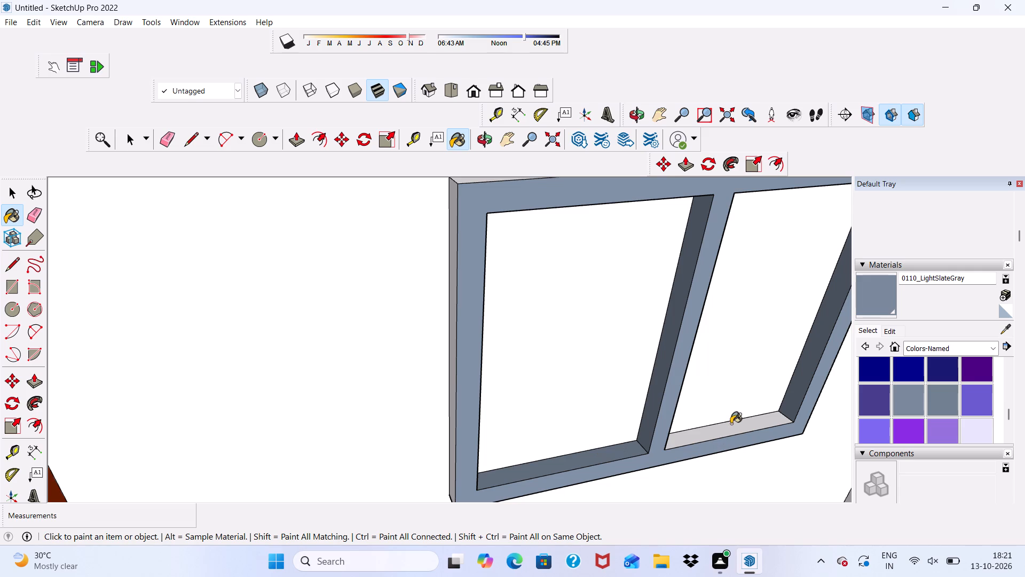
pyautogui.click(731, 428)
pyautogui.scroll(-4, 537, 389)
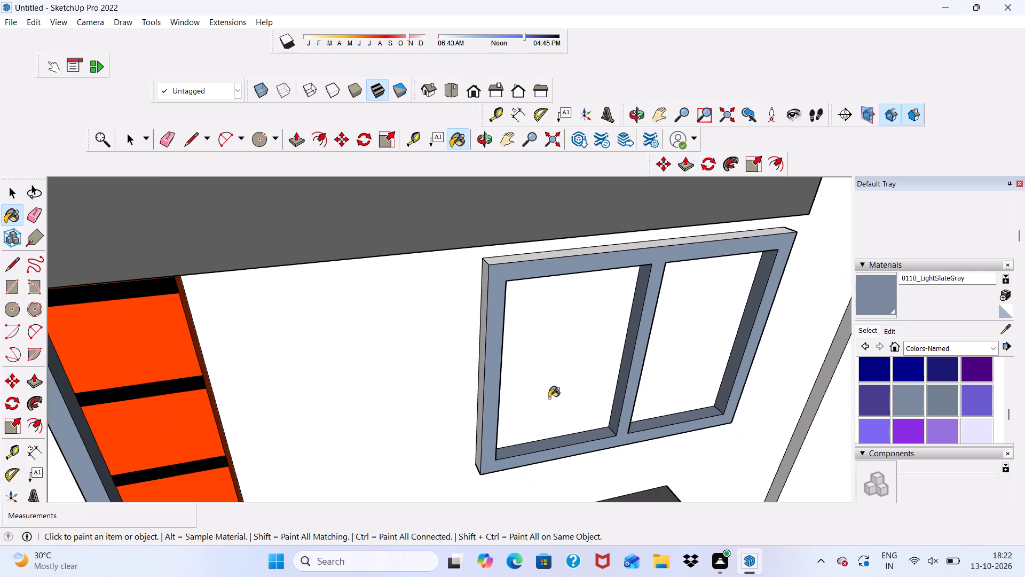
# Paint the upper inner faces of both panes of the upper side window with 0110_LightSlateGray.
pyautogui.moveTo(549, 400); pyautogui.dragTo(546, 211, button='middle')
pyautogui.scroll(6, 562, 292)
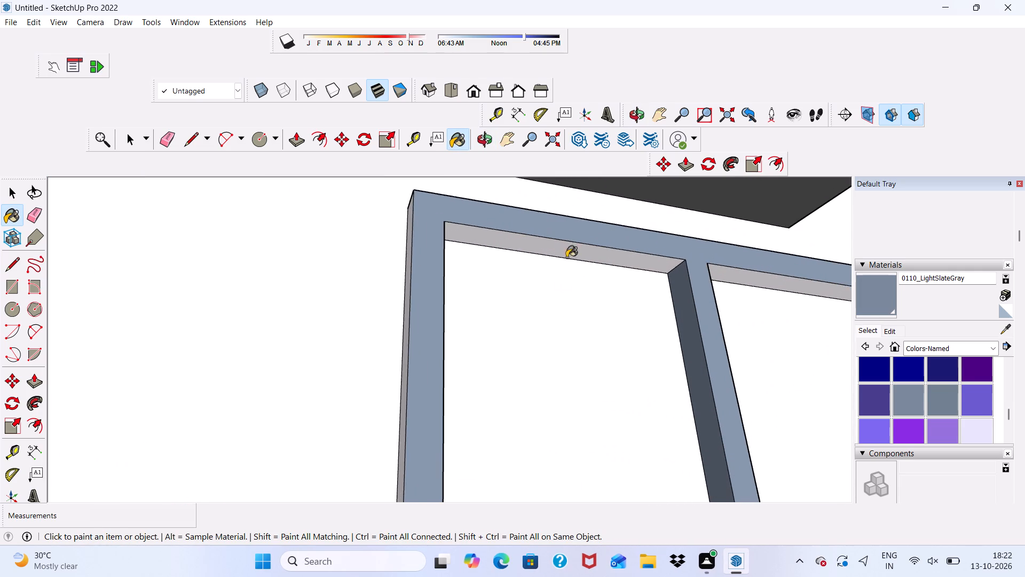
pyautogui.scroll(5, 567, 246)
pyautogui.click(567, 244)
pyautogui.scroll(-6, 389, 276)
pyautogui.scroll(1, 665, 330)
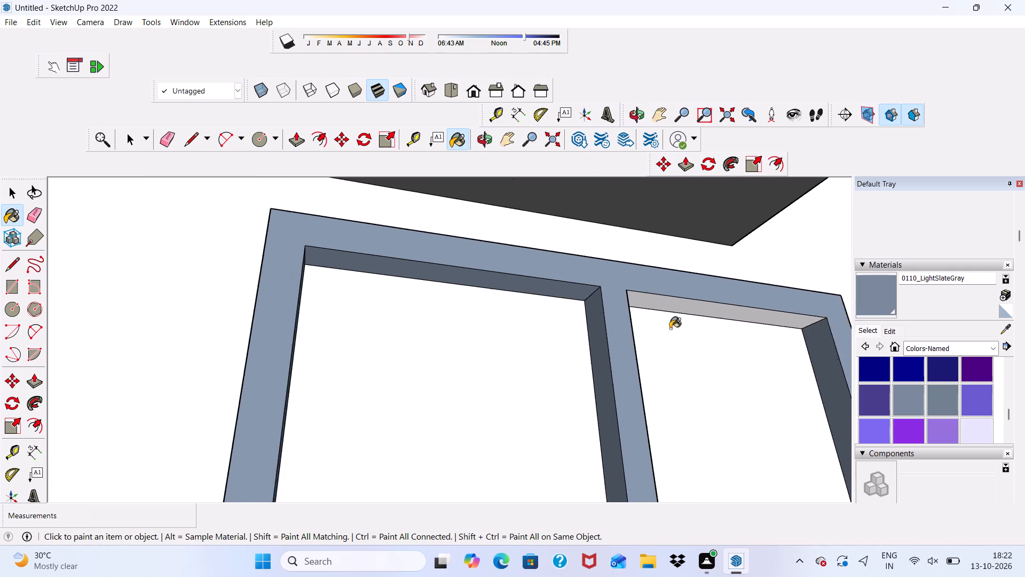
pyautogui.scroll(4, 670, 329)
pyautogui.click(674, 292)
pyautogui.scroll(-6, 561, 305)
# Paint the top face of the upper side window frame with 0110_LightSlateGray.
pyautogui.scroll(-1, 517, 317)
pyautogui.moveTo(508, 325); pyautogui.dragTo(492, 376, button='middle')
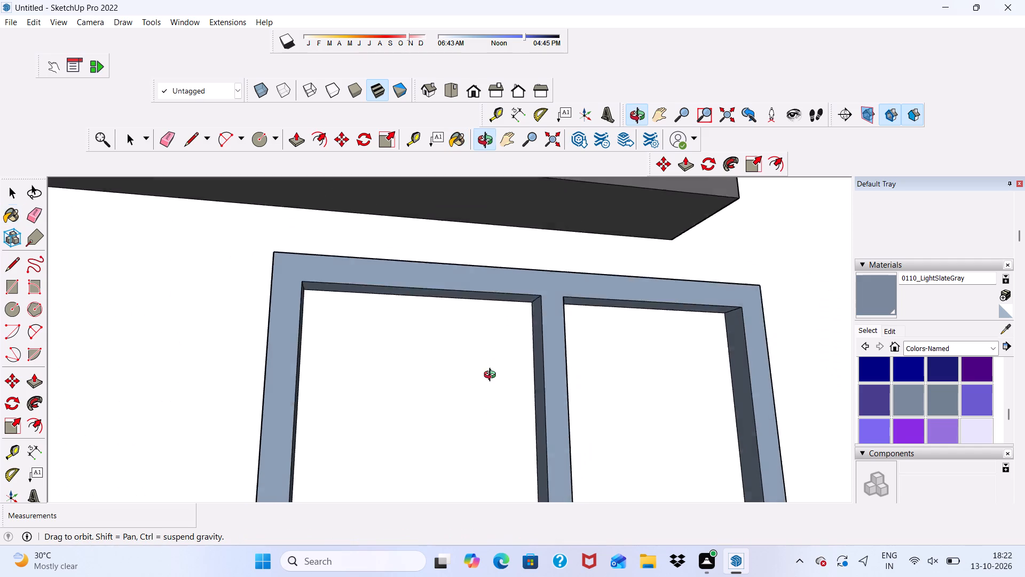
pyautogui.moveTo(492, 376); pyautogui.dragTo(443, 495, button='middle')
pyautogui.scroll(7, 469, 369)
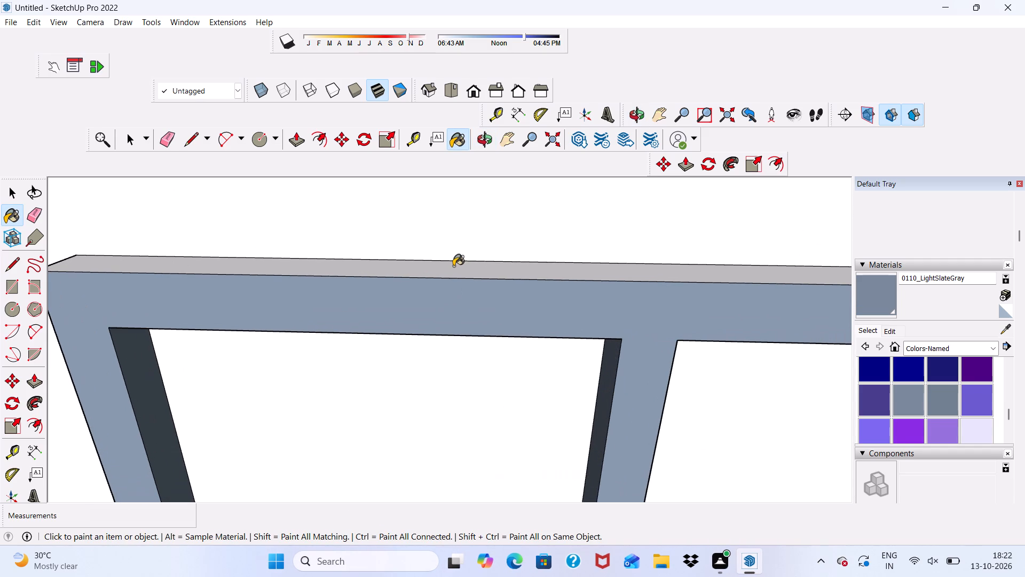
pyautogui.click(453, 271)
pyautogui.scroll(-6, 418, 299)
pyautogui.scroll(-2, 308, 337)
# Paint the upper side window frame's outer face toward the orange panel with 0110_LightSlateGray.
pyautogui.moveTo(314, 345); pyautogui.dragTo(399, 347, button='middle')
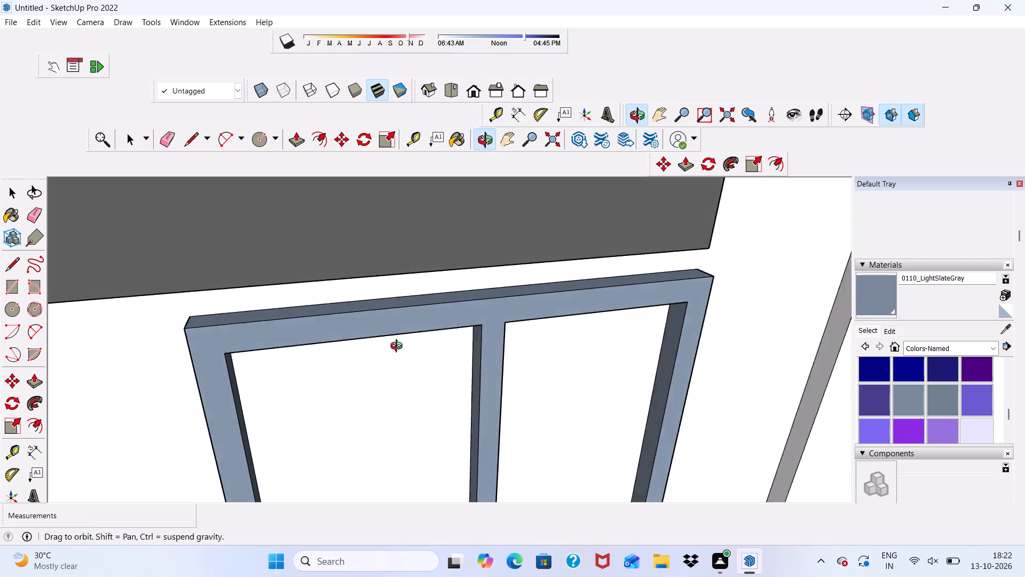
pyautogui.moveTo(399, 347); pyautogui.dragTo(632, 252, button='middle')
pyautogui.click(361, 333)
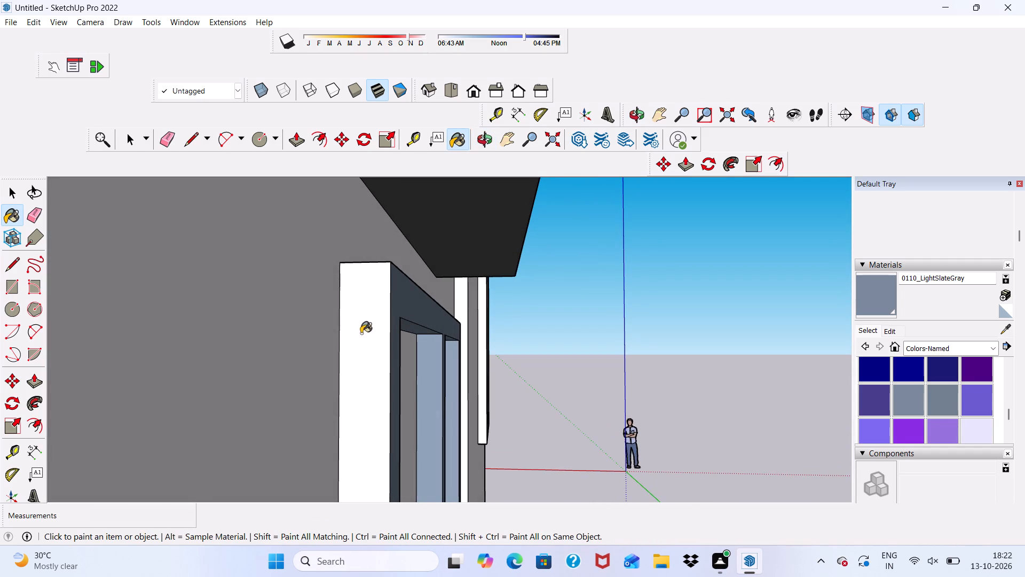
# Paint the upper side window frame's outer face away from the orange panel and its underside with 0110_LightSlateGray.
pyautogui.scroll(-7, 377, 331)
pyautogui.moveTo(507, 341); pyautogui.dragTo(116, 379, button='middle')
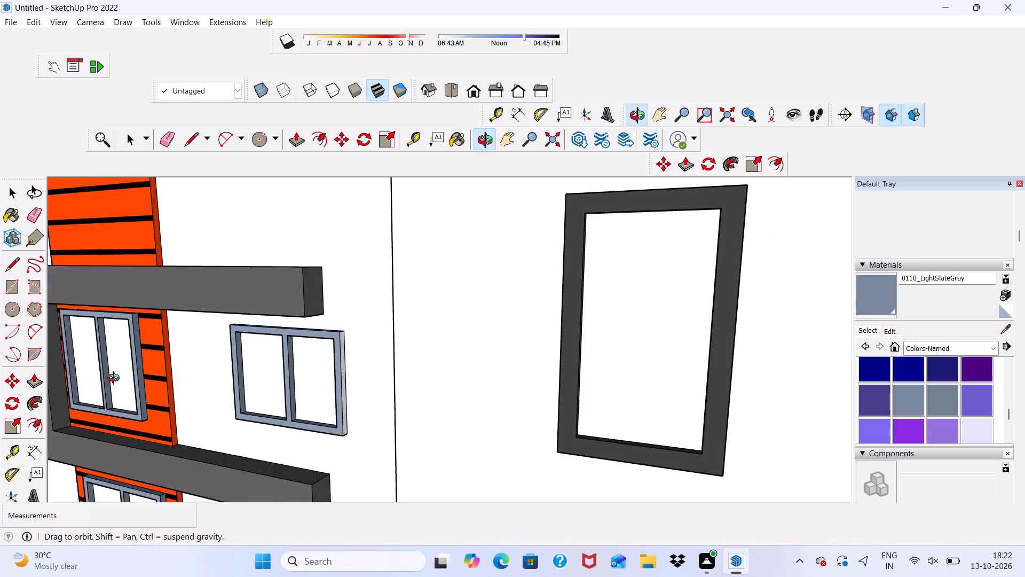
pyautogui.moveTo(116, 379); pyautogui.dragTo(114, 383, button='middle')
pyautogui.scroll(6, 270, 411)
pyautogui.scroll(6, 415, 432)
pyautogui.click(411, 428)
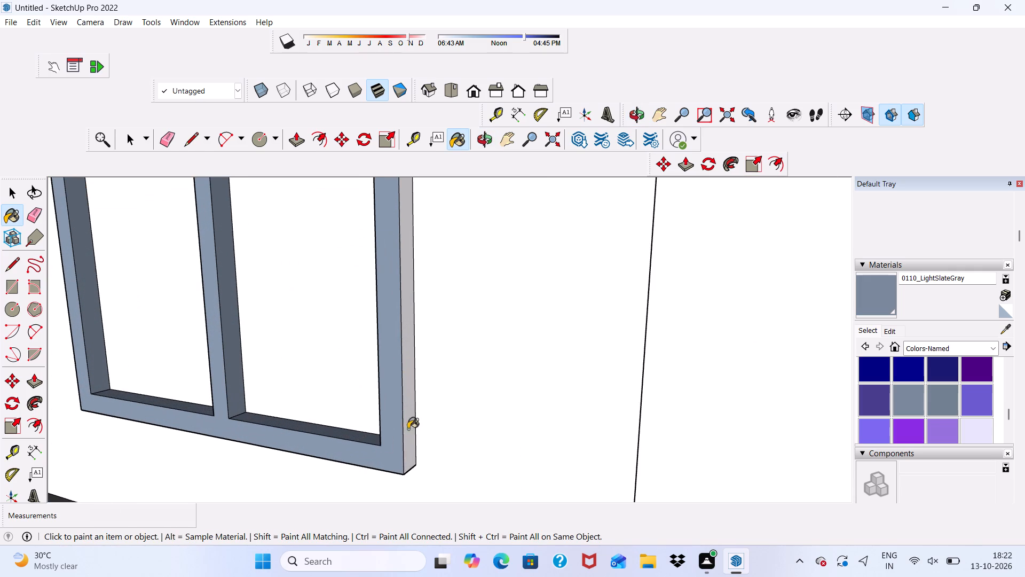
pyautogui.scroll(-2, 400, 434)
pyautogui.moveTo(348, 475); pyautogui.dragTo(397, 293, button='middle')
pyautogui.scroll(5, 390, 344)
pyautogui.click(384, 358)
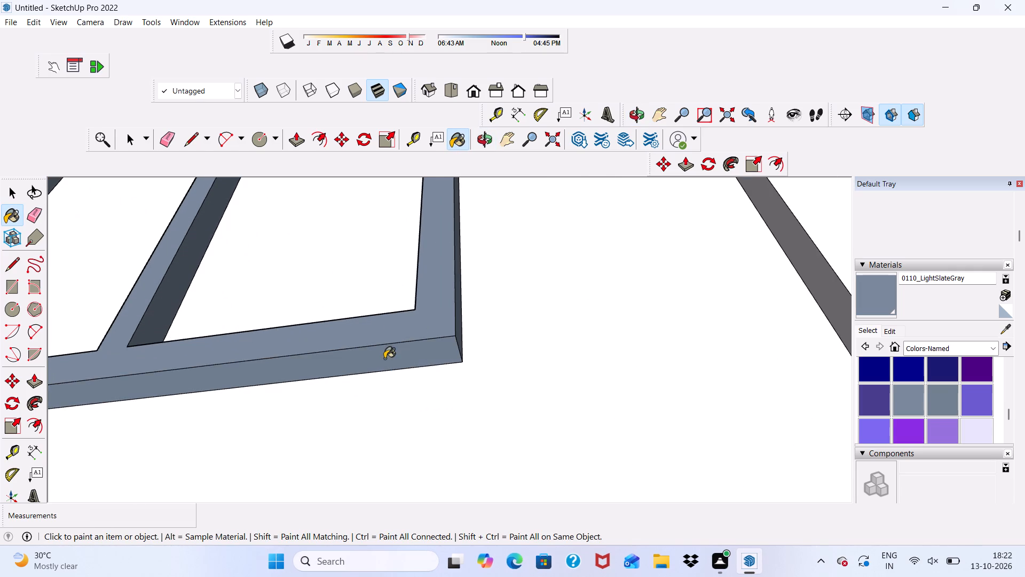
# Paint the lower small square window frame's front and its outer side facing away from the orange panel with 0110_LightSlateGray.
pyautogui.scroll(-6, 384, 358)
pyautogui.scroll(-7, 439, 352)
pyautogui.scroll(-7, 483, 351)
pyautogui.moveTo(487, 373); pyautogui.dragTo(475, 419, button='middle')
pyautogui.scroll(1, 463, 399)
pyautogui.scroll(-11, 409, 341)
pyautogui.moveTo(401, 369); pyautogui.dragTo(575, 454, button='middle')
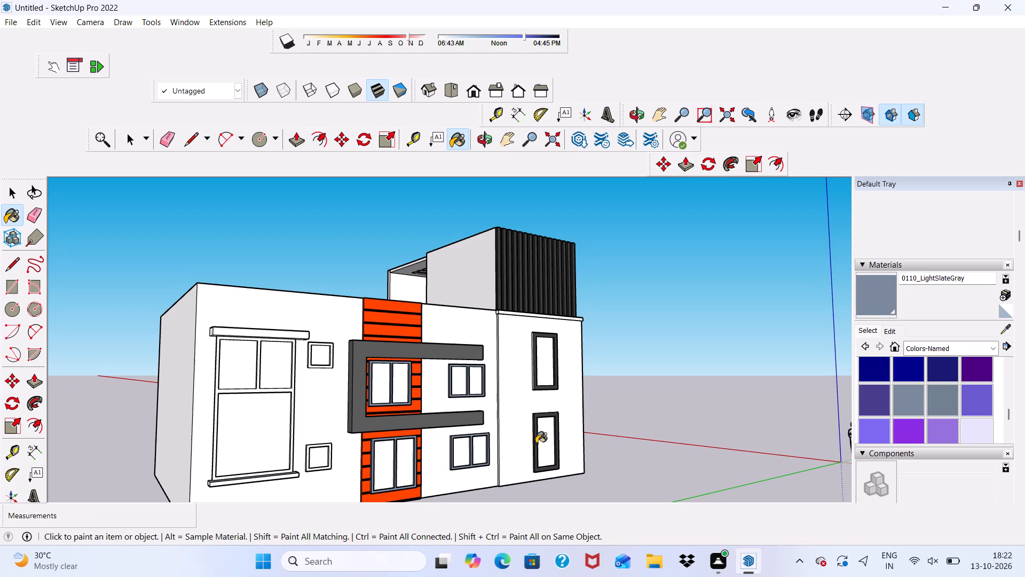
pyautogui.scroll(6, 316, 457)
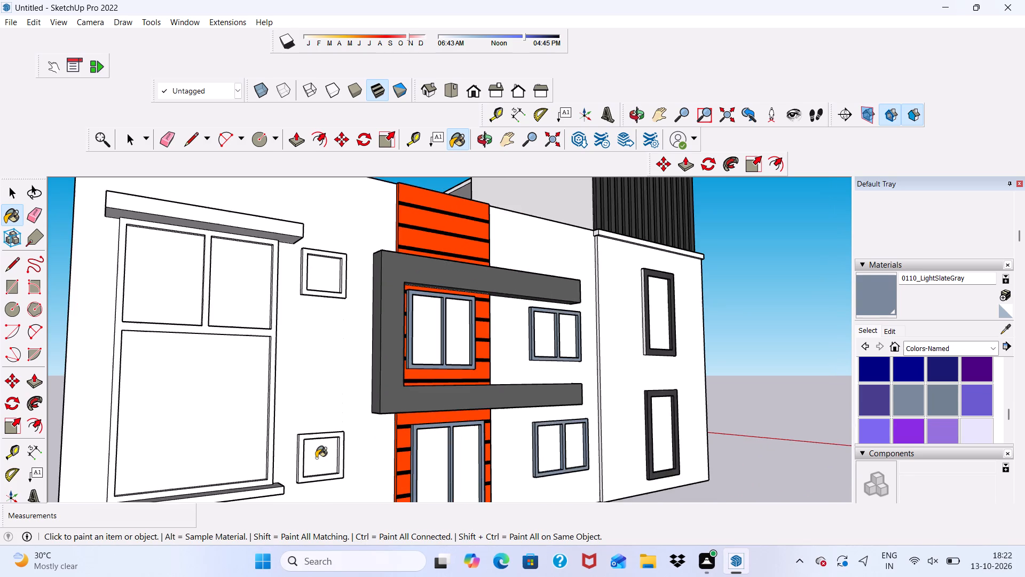
pyautogui.scroll(8, 317, 458)
pyautogui.click(322, 426)
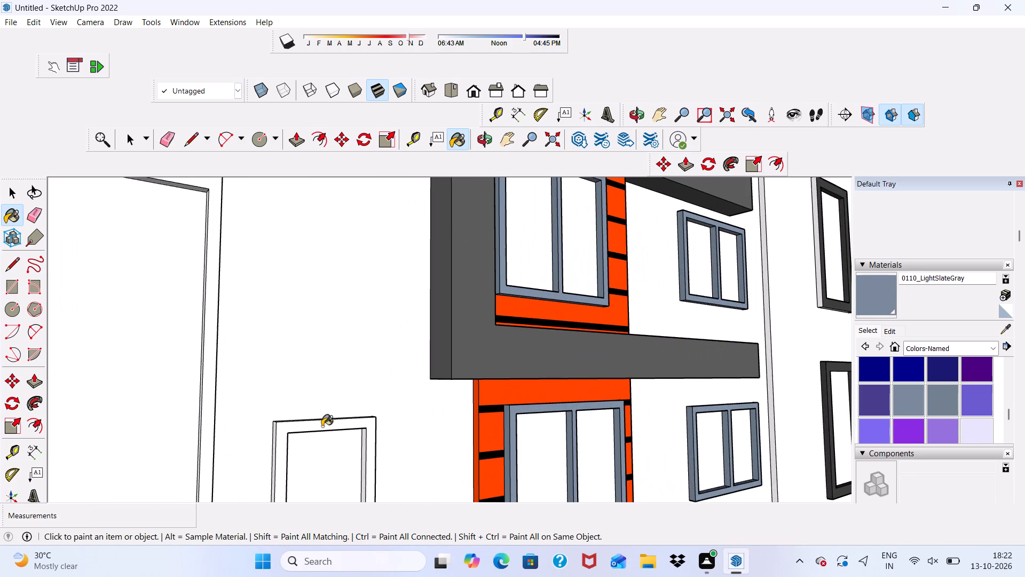
pyautogui.scroll(4, 329, 462)
pyautogui.scroll(-2, 330, 466)
pyautogui.moveTo(340, 475); pyautogui.dragTo(447, 457, button='middle')
pyautogui.scroll(4, 447, 457)
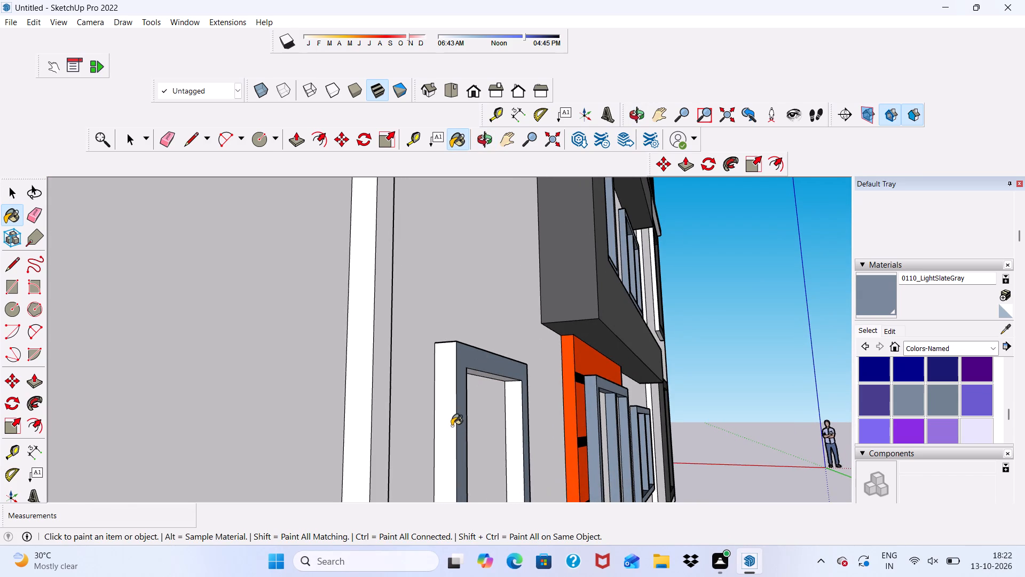
pyautogui.click(452, 426)
# Paint the inner faces of the lower small square window frame with 0110_LightSlateGray.
pyautogui.scroll(-1, 477, 425)
pyautogui.scroll(9, 501, 377)
pyautogui.moveTo(515, 409); pyautogui.dragTo(515, 415)
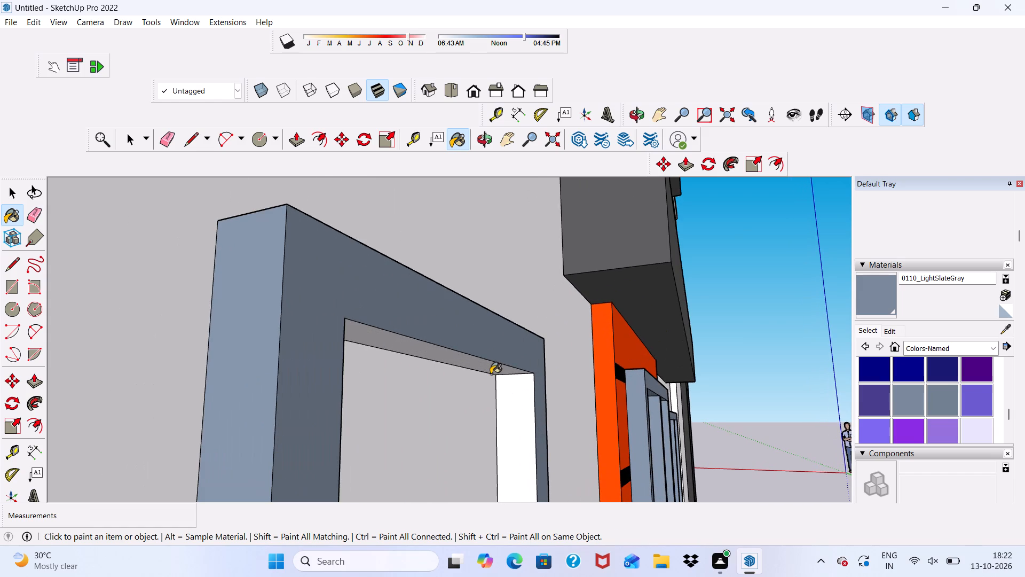
pyautogui.click(491, 372)
pyautogui.scroll(-6, 475, 378)
pyautogui.scroll(-4, 422, 310)
pyautogui.moveTo(469, 368); pyautogui.dragTo(261, 397, button='middle')
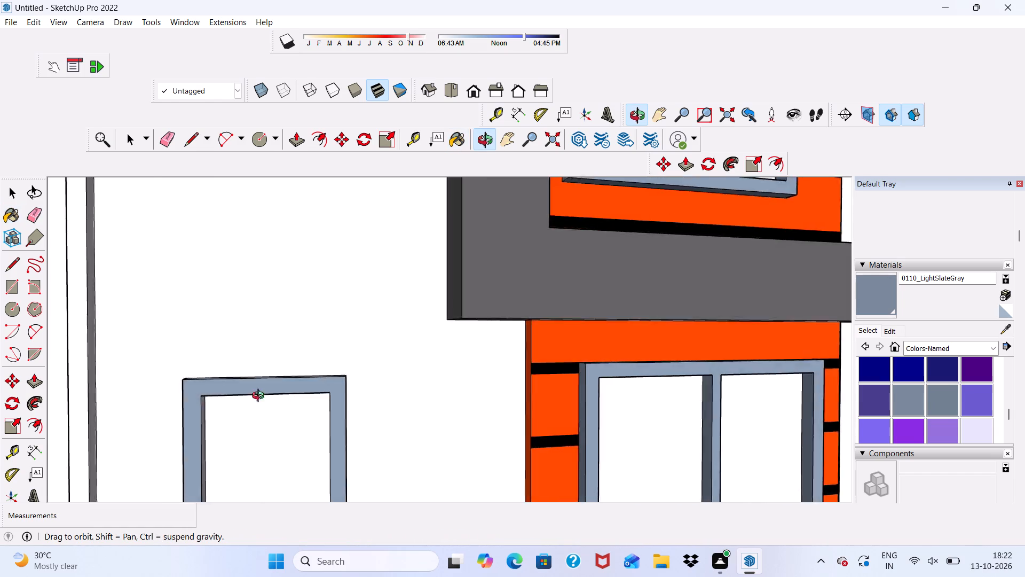
pyautogui.moveTo(261, 397); pyautogui.dragTo(152, 436, button='middle')
pyautogui.scroll(9, 210, 447)
pyautogui.click(249, 415)
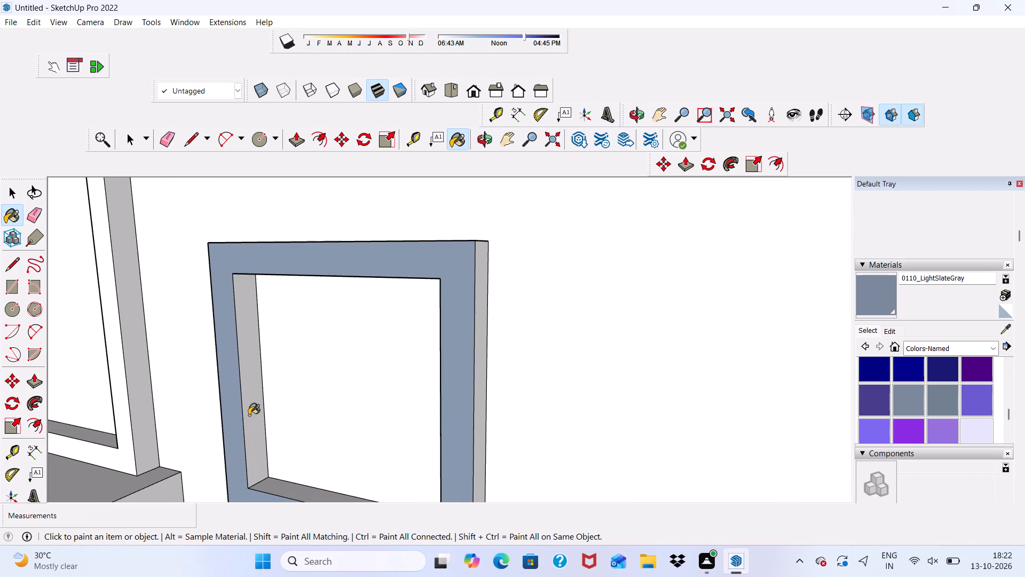
pyautogui.click(275, 490)
# Paint the lower small square window frame's top, underside and outer side toward the orange panel with 0110_LightSlateGray.
pyautogui.click(483, 443)
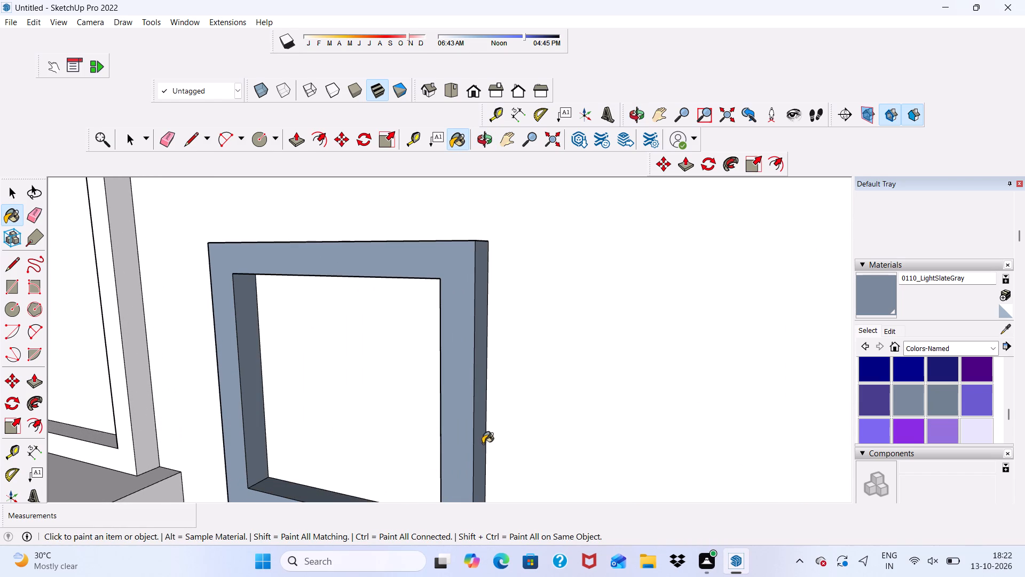
pyautogui.scroll(-1, 454, 300)
pyautogui.moveTo(454, 300); pyautogui.dragTo(441, 381, button='middle')
pyautogui.scroll(1, 440, 316)
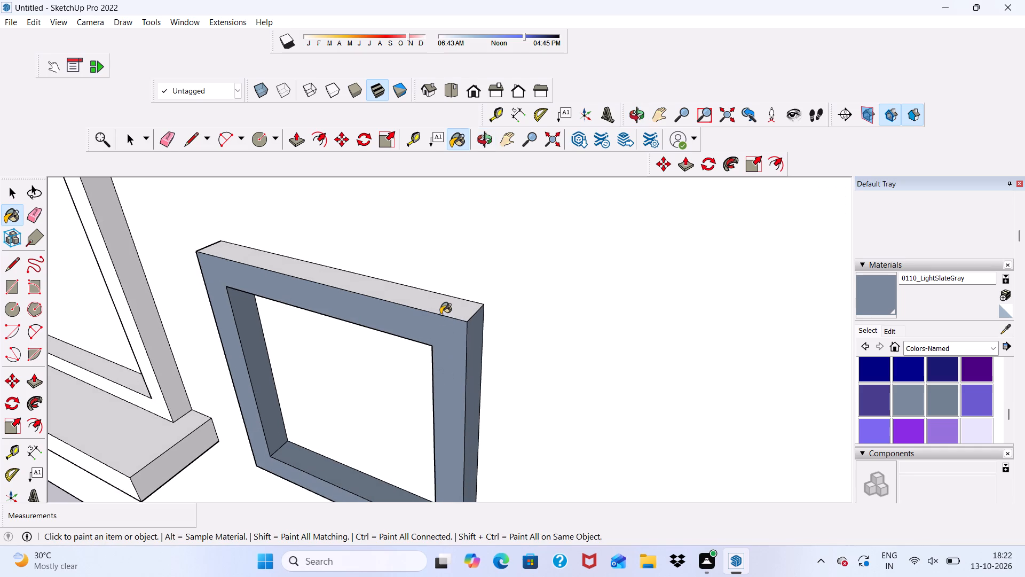
pyautogui.click(445, 313)
pyautogui.scroll(-5, 431, 333)
pyautogui.moveTo(430, 356); pyautogui.dragTo(648, 315, button='middle')
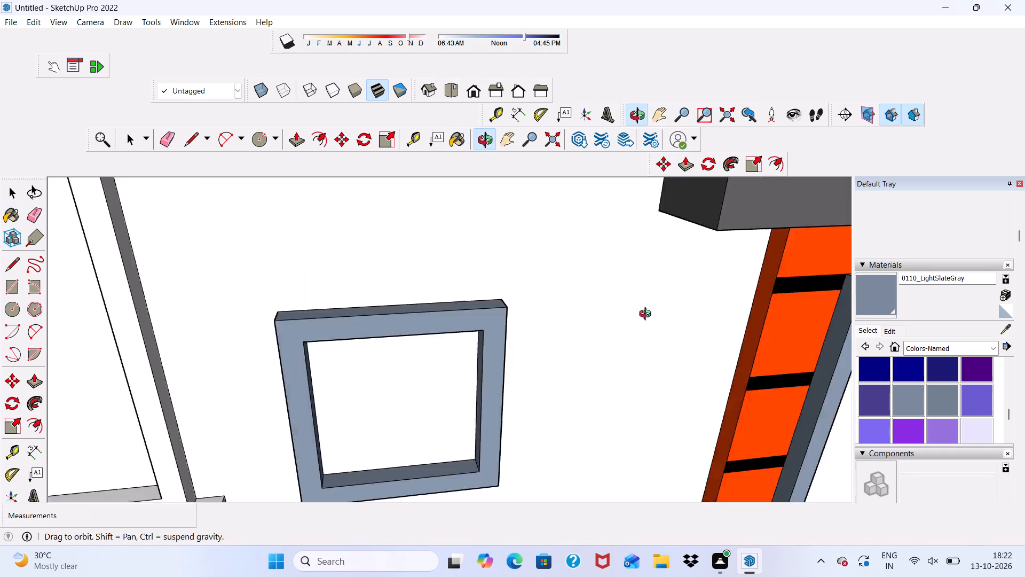
pyautogui.moveTo(648, 315); pyautogui.dragTo(596, 180, button='middle')
pyautogui.scroll(5, 490, 411)
pyautogui.scroll(-2, 486, 416)
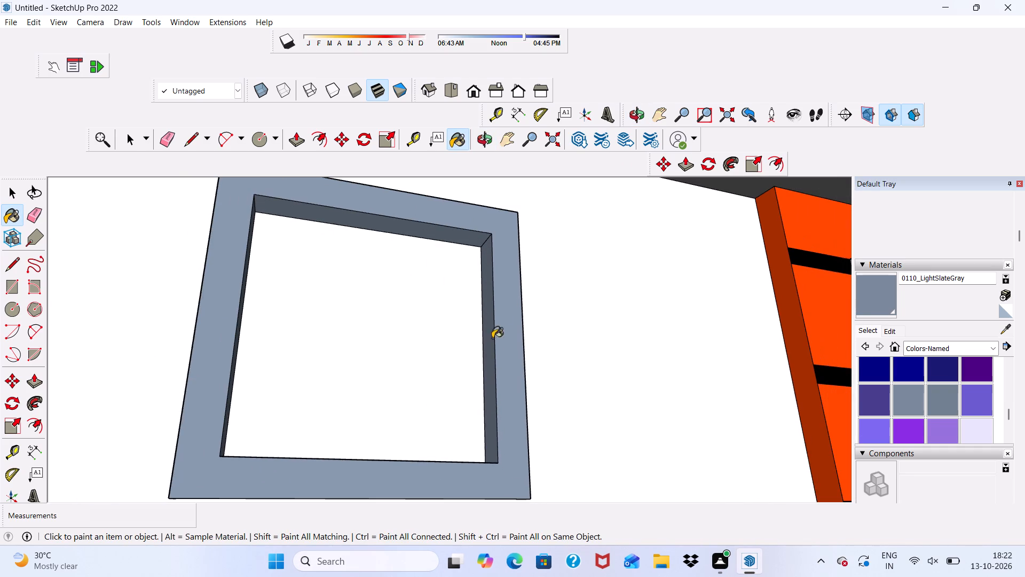
pyautogui.moveTo(508, 310); pyautogui.dragTo(518, 211, button='middle')
pyautogui.scroll(5, 444, 430)
pyautogui.click(423, 442)
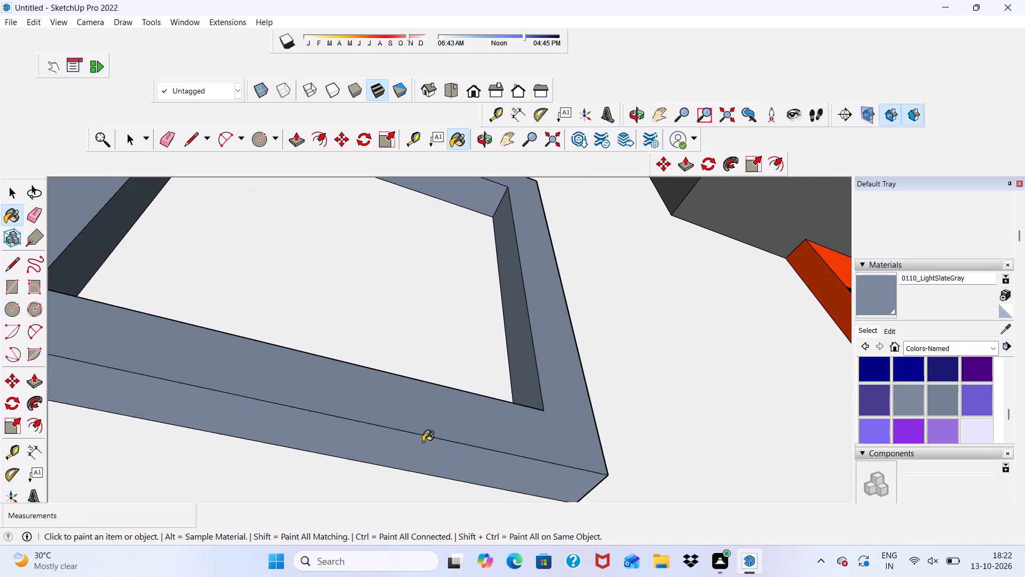
# Paint the underside and front face of the upper small square window frame with 0110_LightSlateGray.
pyautogui.scroll(-20, 423, 442)
pyautogui.scroll(-2, 423, 442)
pyautogui.scroll(6, 476, 215)
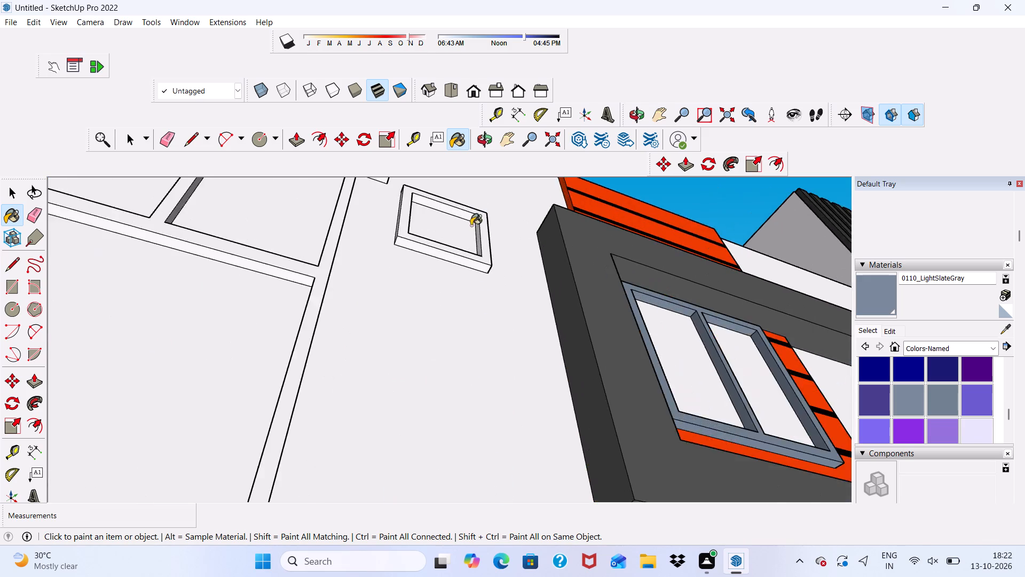
pyautogui.scroll(9, 471, 225)
pyautogui.click(436, 285)
pyautogui.click(449, 263)
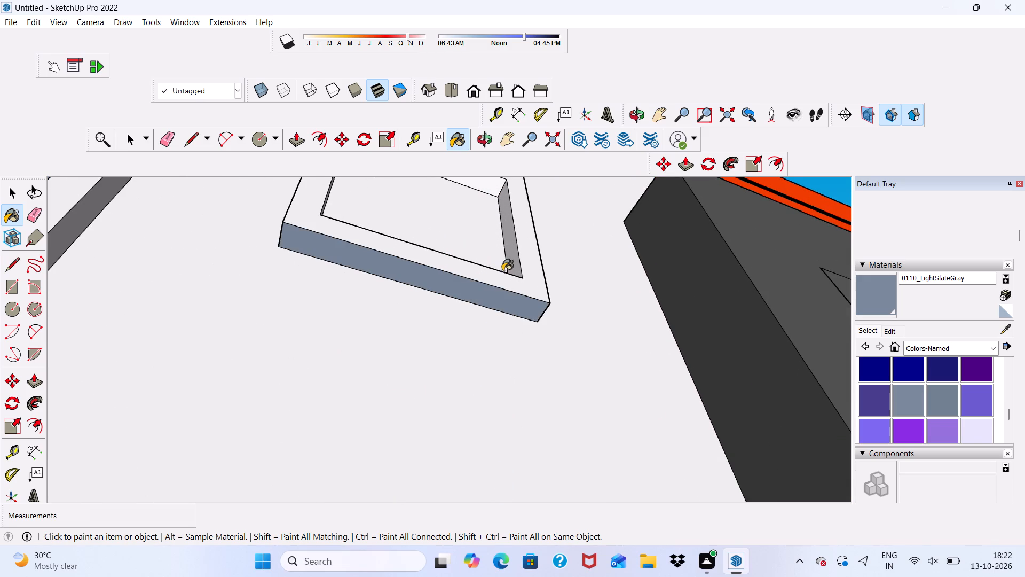
# Paint the bottom and both side inner faces of the upper small square window frame with 0110_LightSlateGray.
pyautogui.scroll(-2, 505, 275)
pyautogui.moveTo(506, 278); pyautogui.dragTo(401, 569, button='middle')
pyautogui.scroll(5, 400, 459)
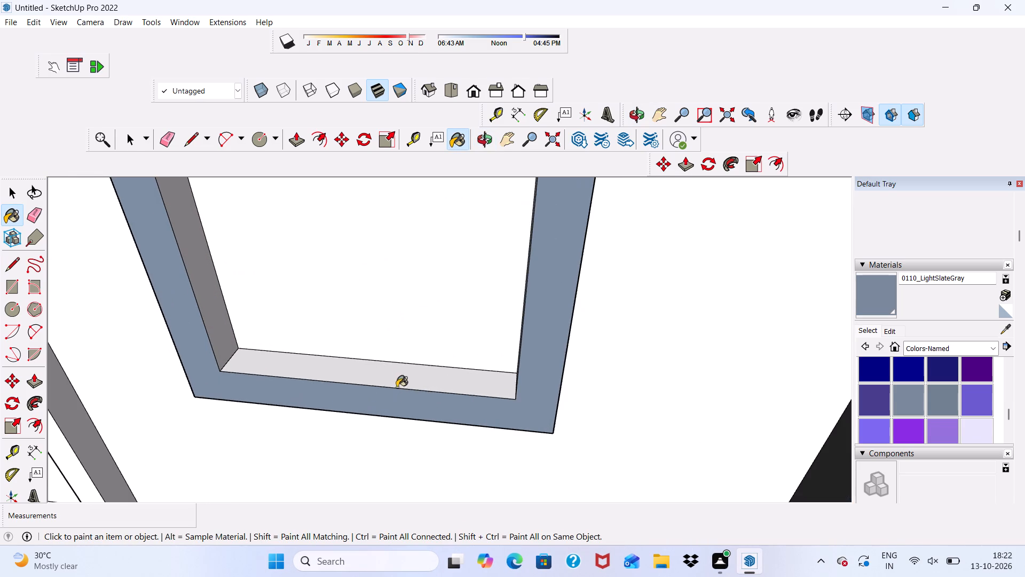
pyautogui.click(392, 377)
pyautogui.click(206, 301)
pyautogui.scroll(-2, 275, 372)
pyautogui.moveTo(299, 385); pyautogui.dragTo(400, 355, button='middle')
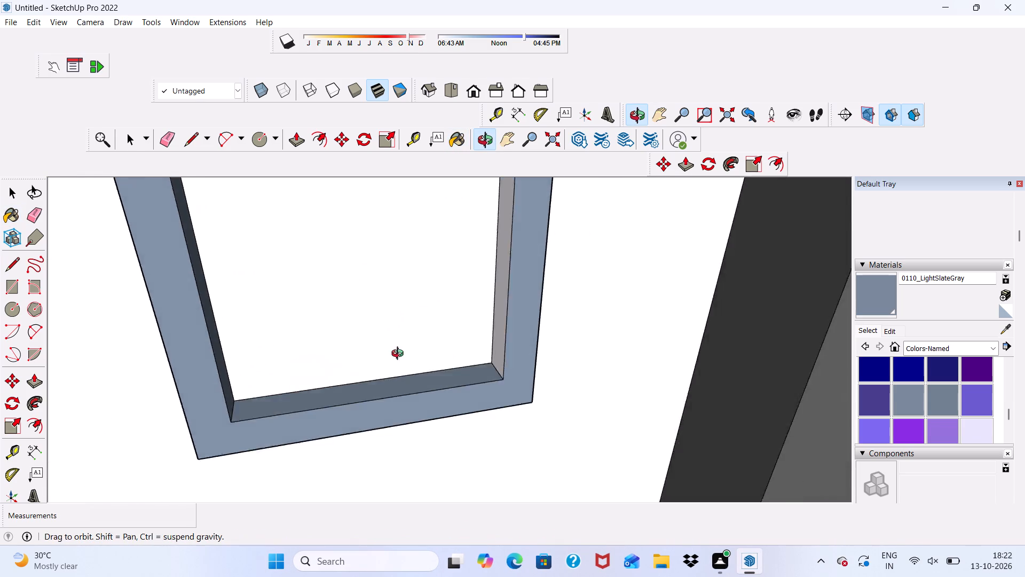
pyautogui.moveTo(400, 355); pyautogui.dragTo(532, 334, button='middle')
pyautogui.scroll(3, 530, 310)
pyautogui.click(503, 298)
# Paint the upper small square window frame's top face and both outer side faces with 0110_LightSlateGray.
pyautogui.scroll(-2, 490, 321)
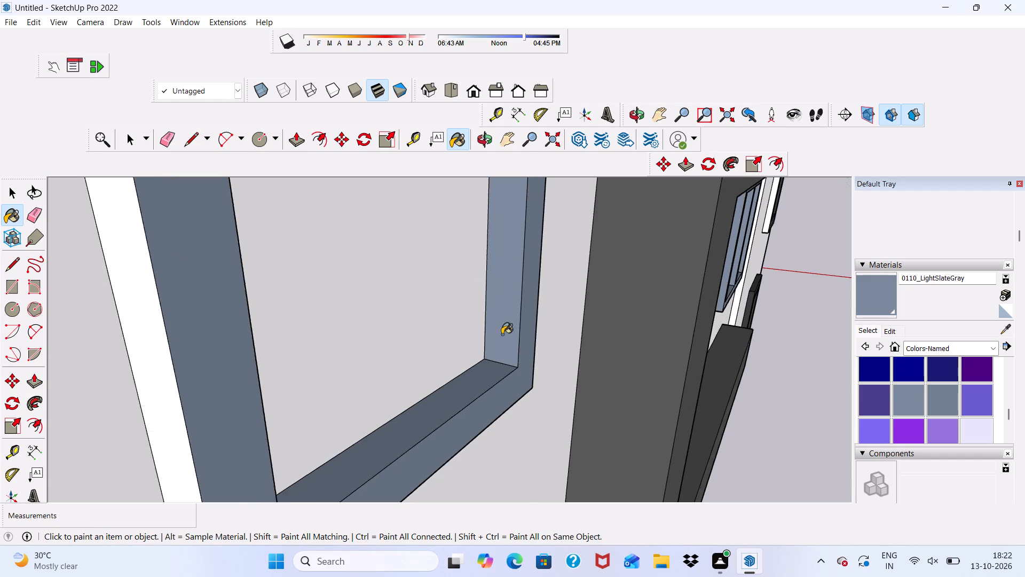
pyautogui.scroll(-9, 502, 334)
pyautogui.click(411, 335)
pyautogui.scroll(-5, 415, 337)
pyautogui.moveTo(437, 357); pyautogui.dragTo(291, 426, button='middle')
pyautogui.scroll(6, 344, 298)
pyautogui.click(325, 331)
pyautogui.moveTo(368, 381); pyautogui.dragTo(295, 357, button='middle')
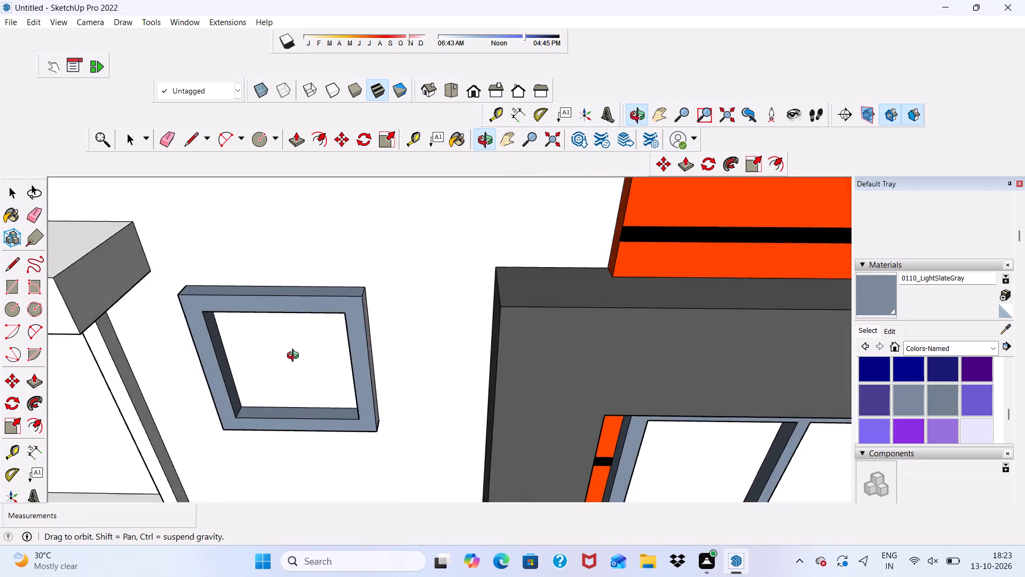
pyautogui.moveTo(295, 357); pyautogui.dragTo(217, 349, button='middle')
pyautogui.scroll(6, 271, 350)
pyautogui.click(389, 341)
# Paint the front and top faces of the ledge above the large window with 0135_DarkGray.
pyautogui.scroll(-7, 377, 361)
pyautogui.moveTo(419, 399); pyautogui.dragTo(593, 305, button='middle')
pyautogui.scroll(2, 596, 306)
pyautogui.scroll(-12, 486, 361)
pyautogui.scroll(-2, 443, 380)
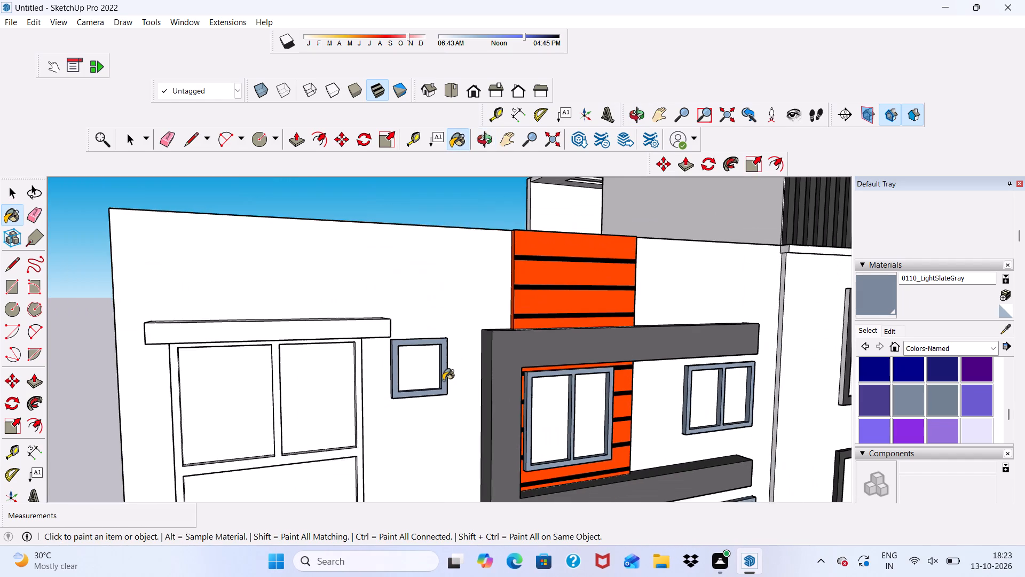
pyautogui.scroll(-4, 450, 403)
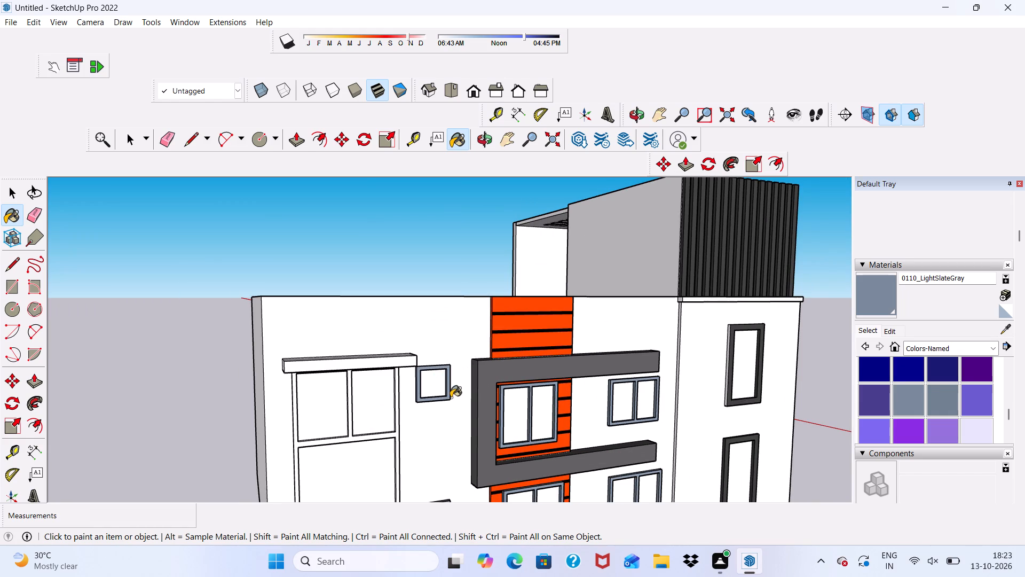
pyautogui.scroll(-1, 918, 418)
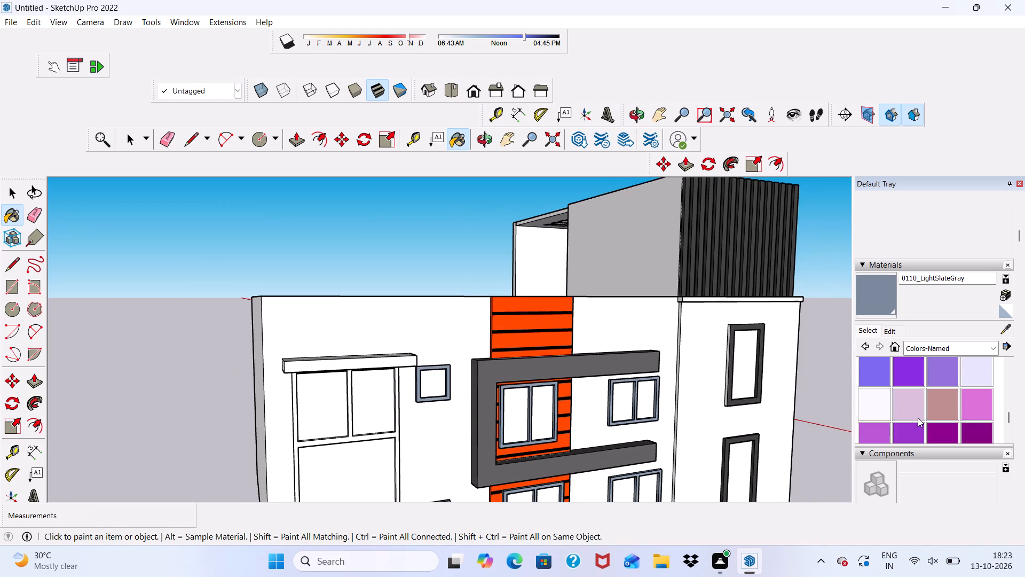
pyautogui.scroll(-3, 918, 418)
pyautogui.scroll(1, 917, 417)
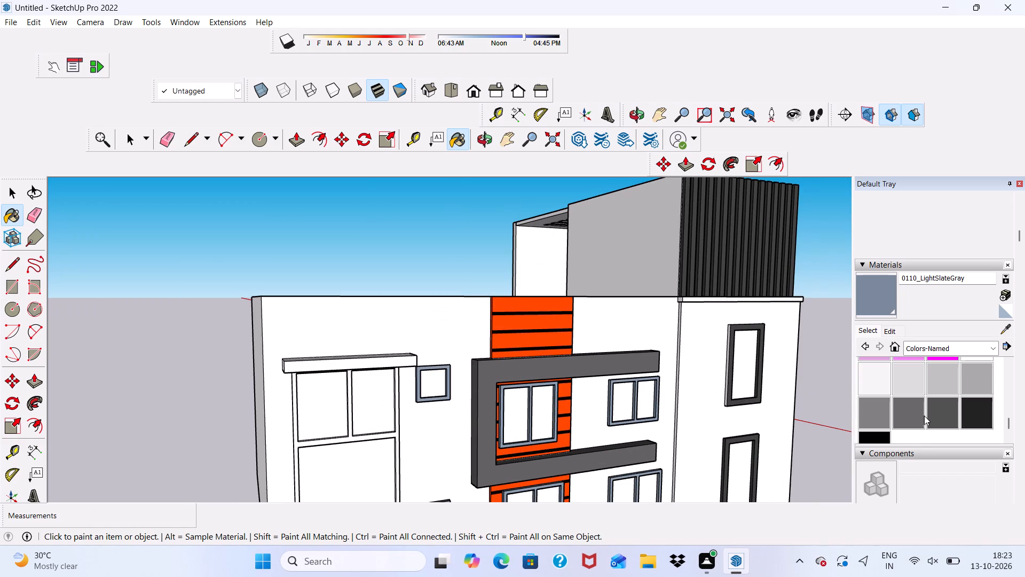
pyautogui.click(947, 417)
pyautogui.scroll(5, 500, 369)
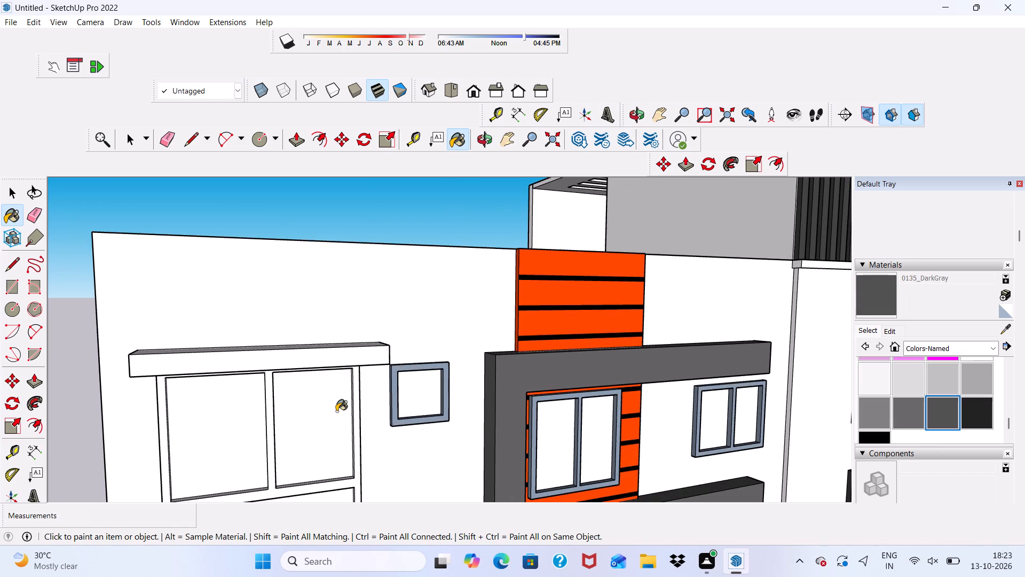
pyautogui.scroll(5, 289, 380)
pyautogui.click(343, 357)
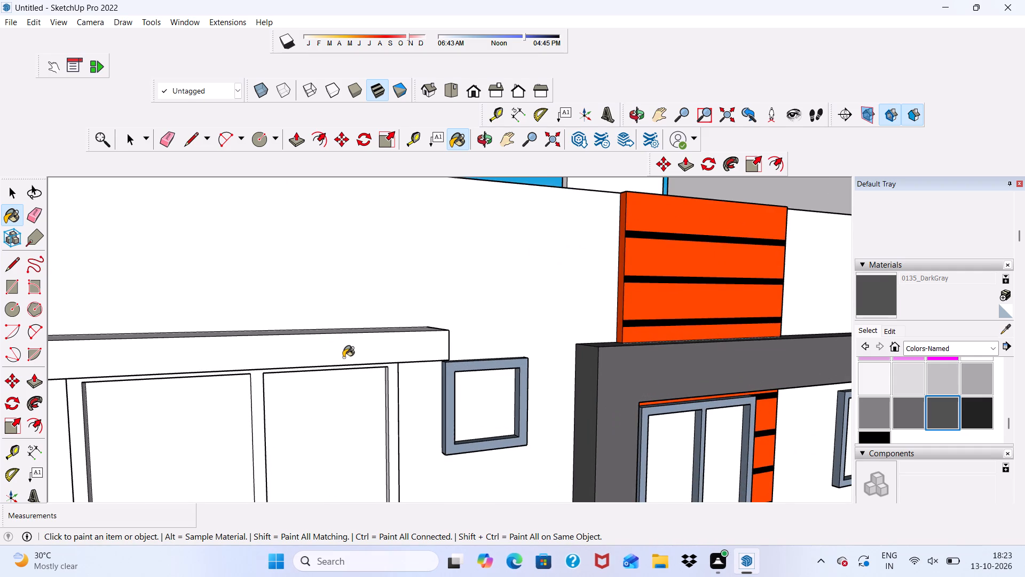
pyautogui.scroll(-1, 348, 337)
pyautogui.moveTo(351, 340); pyautogui.dragTo(318, 424, button='middle')
pyautogui.click(303, 394)
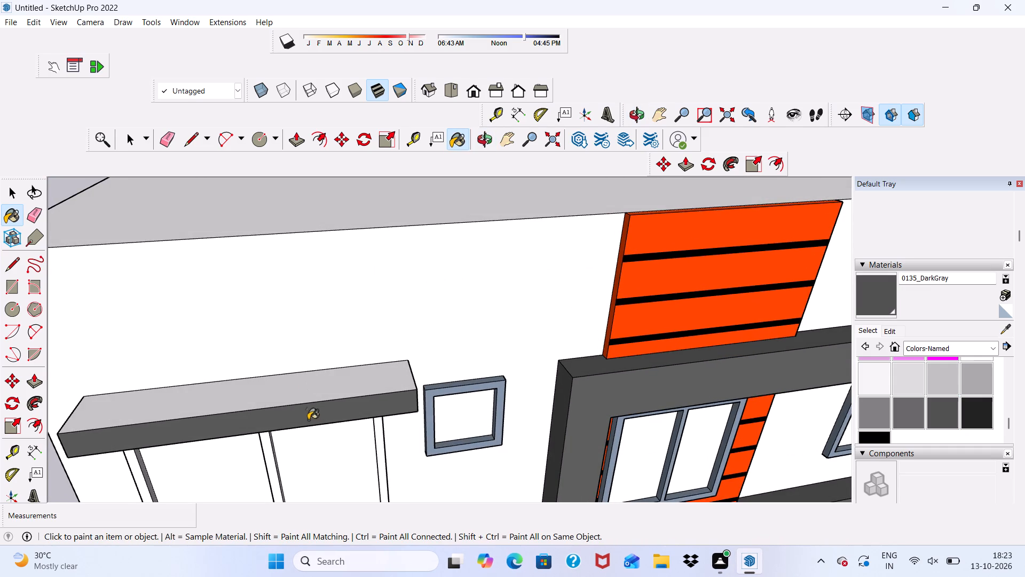
# Paint both end faces of the ledge above the large window with 0135_DarkGray.
pyautogui.moveTo(309, 420); pyautogui.dragTo(525, 324, button='middle')
pyautogui.click(375, 368)
pyautogui.scroll(-3, 402, 397)
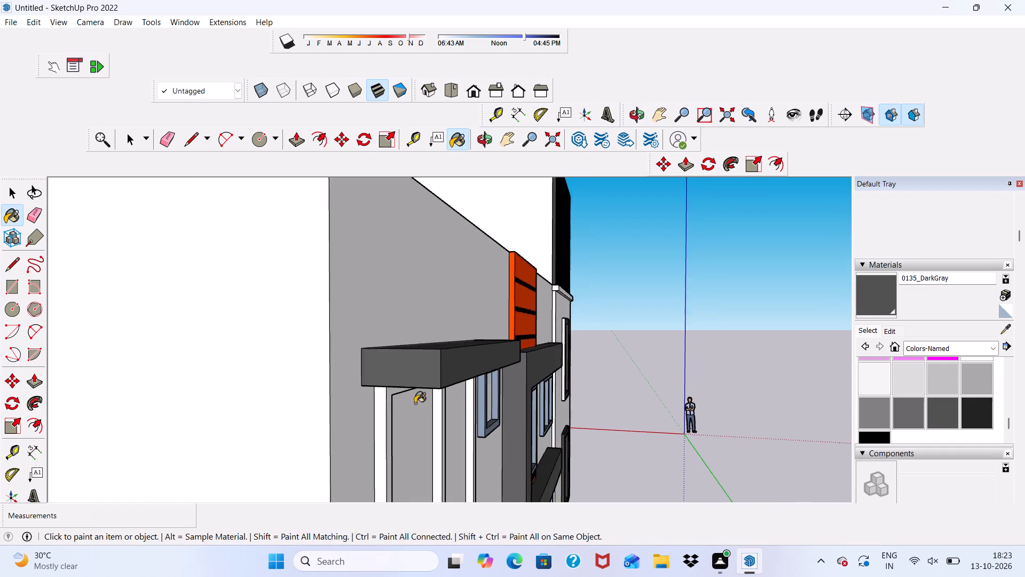
pyautogui.moveTo(414, 402); pyautogui.dragTo(75, 397, button='middle')
pyautogui.scroll(5, 424, 368)
pyautogui.click(316, 341)
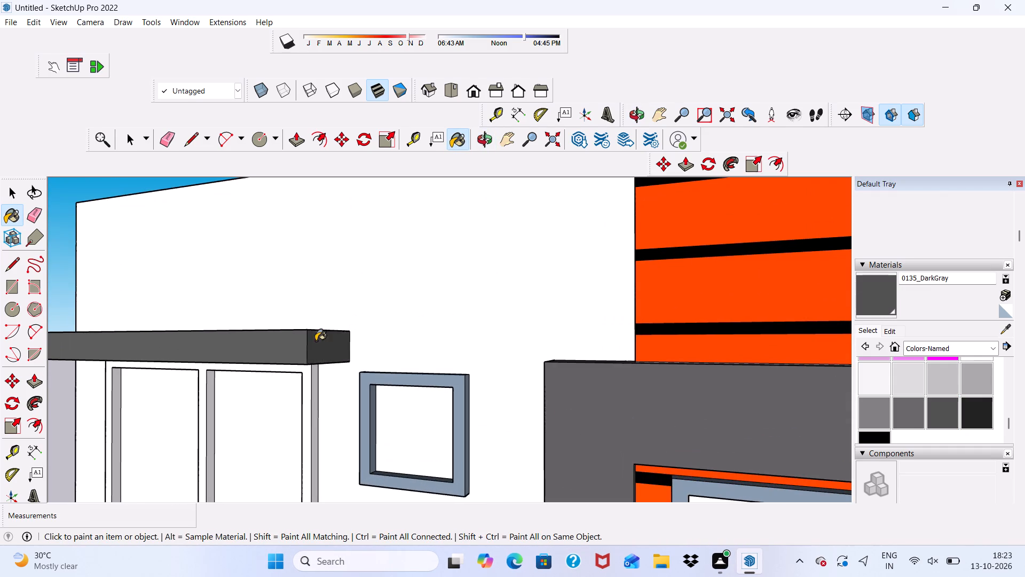
# Paint the large window frame's front and its outer side toward the small square windows with 0135_DarkGray.
pyautogui.scroll(-11, 320, 326)
pyautogui.scroll(7, 286, 442)
pyautogui.scroll(5, 324, 408)
pyautogui.click(324, 408)
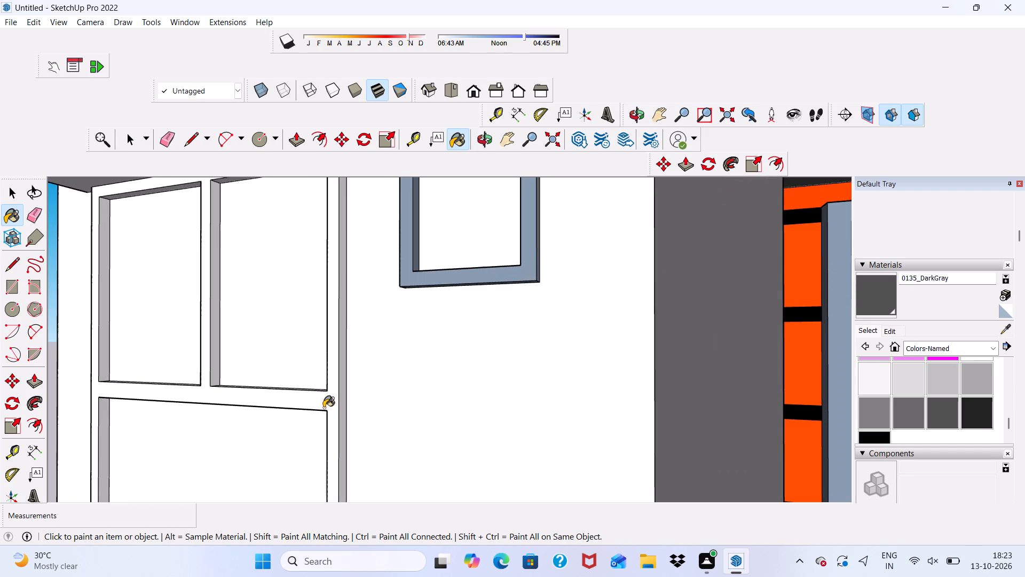
pyautogui.scroll(-5, 318, 410)
pyautogui.scroll(10, 369, 300)
pyautogui.click(317, 296)
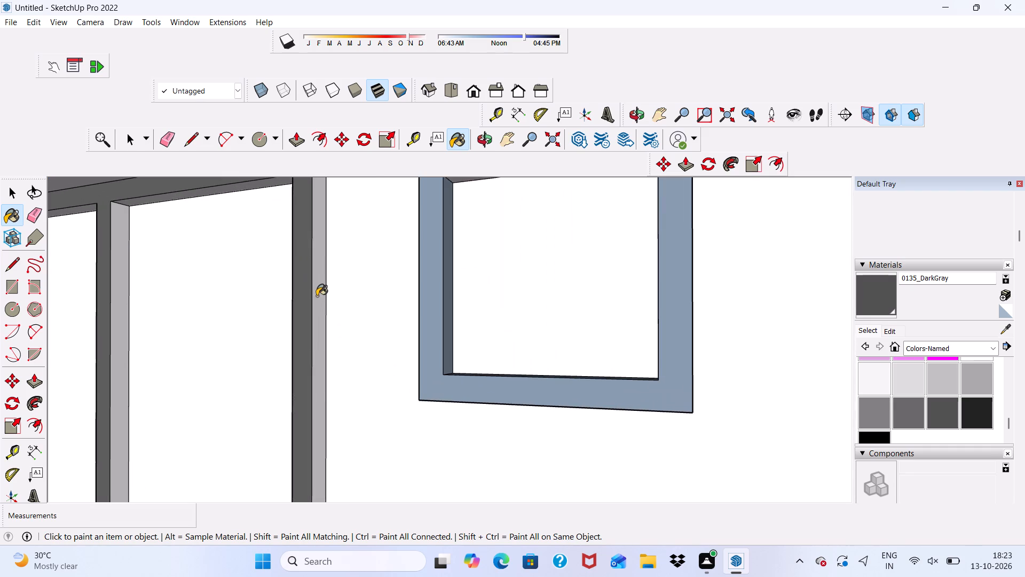
# Paint the inner side faces nearest the small square windows in the large window's upper and lower panes with 0135_DarkGray.
pyautogui.scroll(-13, 314, 280)
pyautogui.moveTo(386, 279); pyautogui.dragTo(670, 277, button='middle')
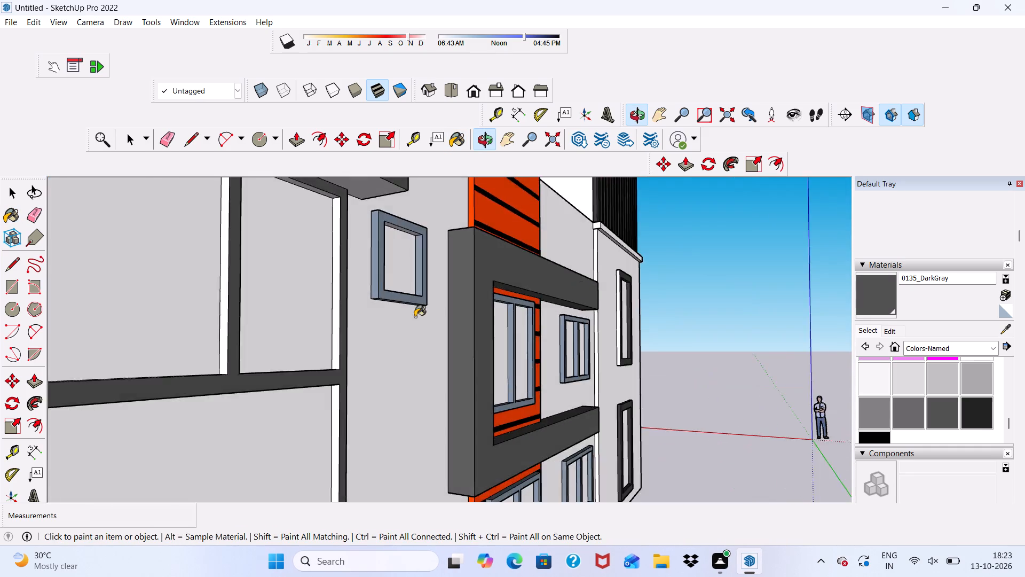
pyautogui.scroll(6, 379, 323)
pyautogui.click(295, 313)
pyautogui.scroll(-7, 300, 297)
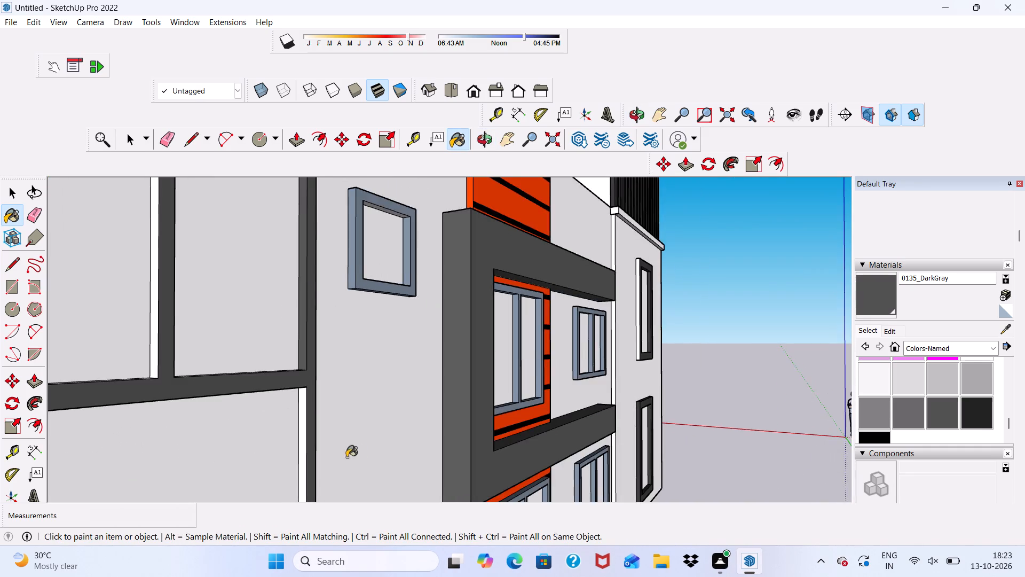
pyautogui.scroll(6, 330, 454)
pyautogui.click(291, 366)
pyautogui.scroll(-14, 295, 354)
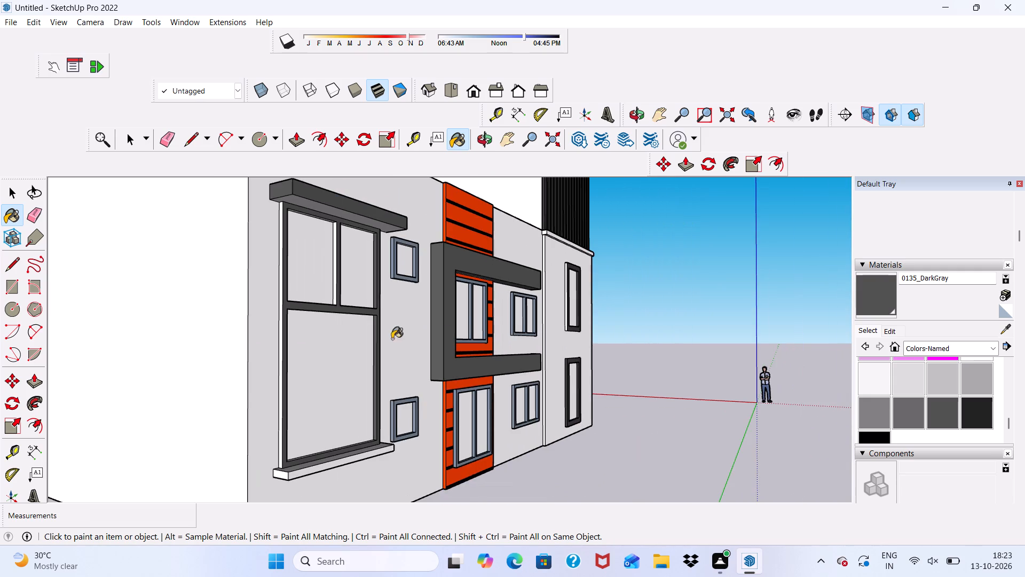
# Paint the large window frame's outer side away from the small square windows and the upper mullion's side face with 0135_DarkGray.
pyautogui.scroll(6, 270, 454)
pyautogui.click(285, 434)
pyautogui.scroll(-6, 285, 433)
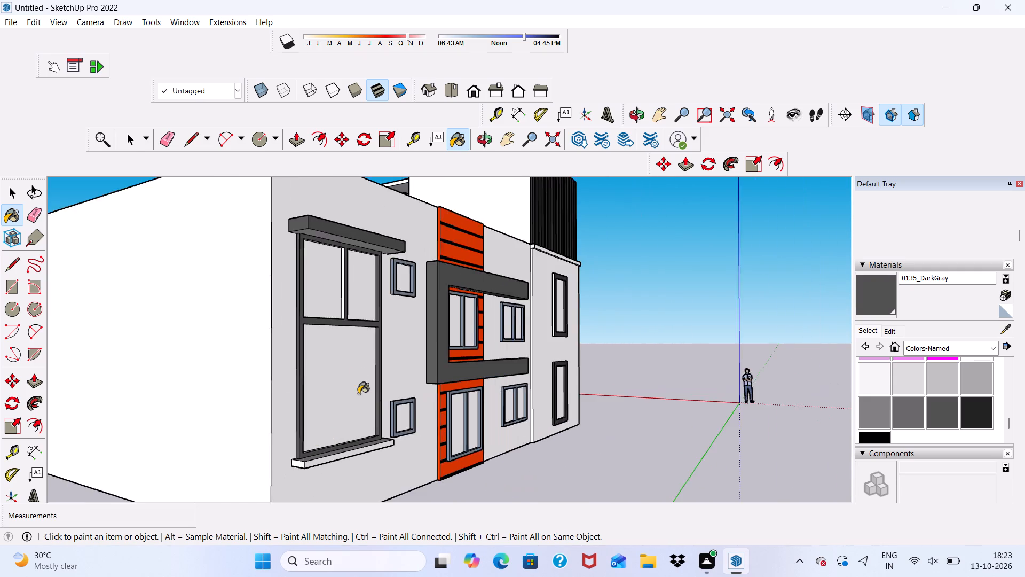
pyautogui.scroll(-3, 358, 394)
pyautogui.scroll(10, 346, 293)
pyautogui.click(345, 291)
# Paint the top faces and the underside of the large window's horizontal crossbar with 0135_DarkGray.
pyautogui.scroll(-1, 331, 368)
pyautogui.moveTo(331, 368); pyautogui.dragTo(309, 449, button='middle')
pyautogui.scroll(6, 319, 464)
pyautogui.click(320, 465)
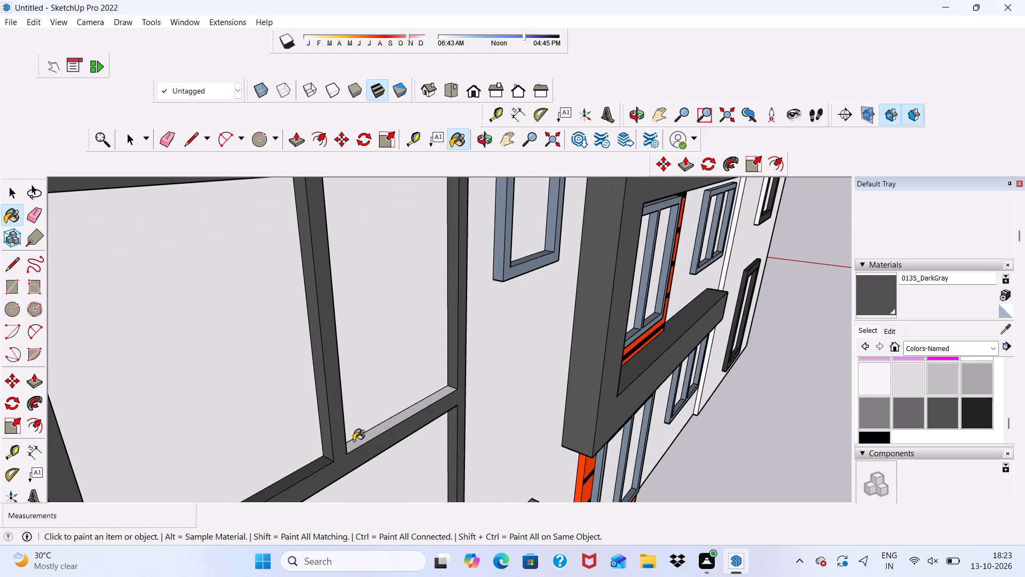
pyautogui.click(353, 441)
pyautogui.scroll(-7, 283, 474)
pyautogui.moveTo(367, 422); pyautogui.dragTo(317, 270, button='middle')
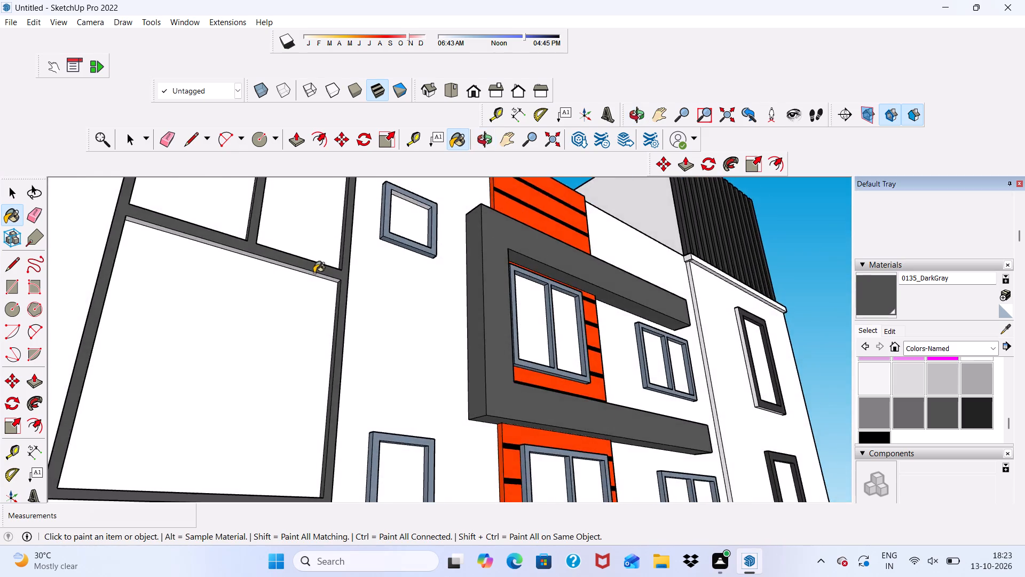
pyautogui.scroll(6, 313, 273)
pyautogui.click(307, 275)
pyautogui.click(311, 274)
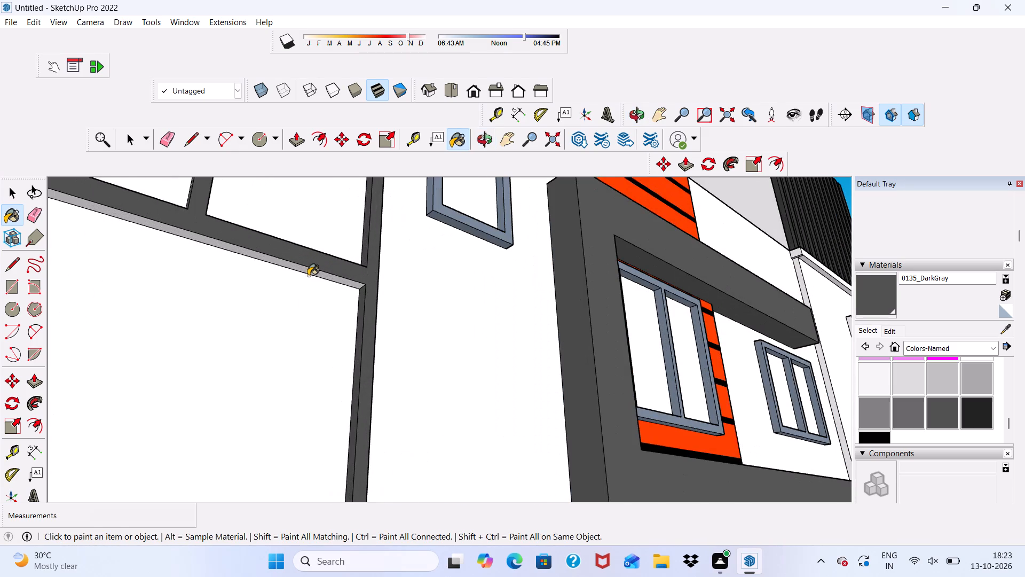
# Paint the underside of the large window frame's top rail over both upper panes with 0135_DarkGray.
pyautogui.scroll(-12, 303, 290)
pyautogui.scroll(16, 312, 208)
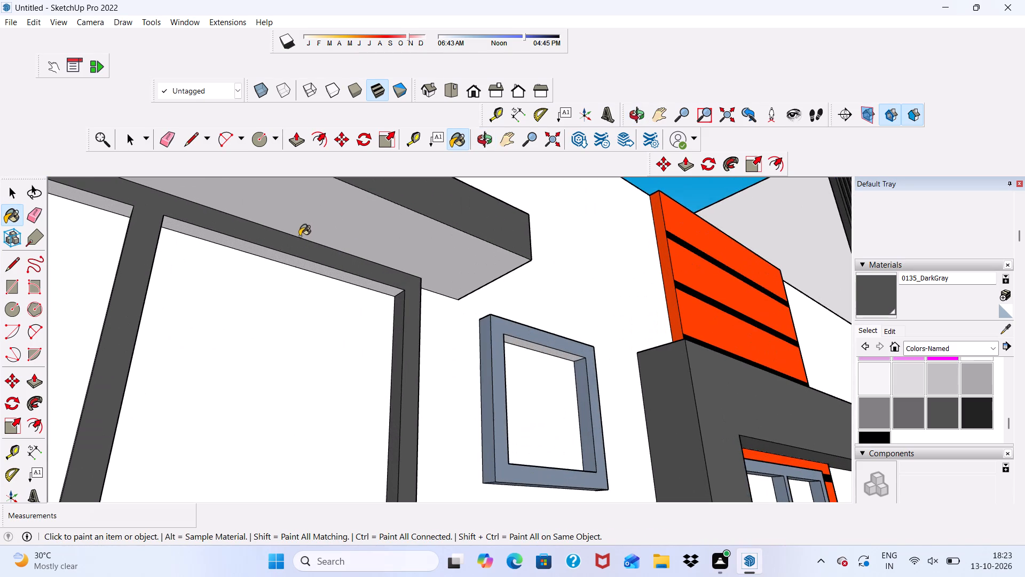
pyautogui.click(285, 257)
pyautogui.scroll(-6, 302, 293)
pyautogui.scroll(5, 222, 270)
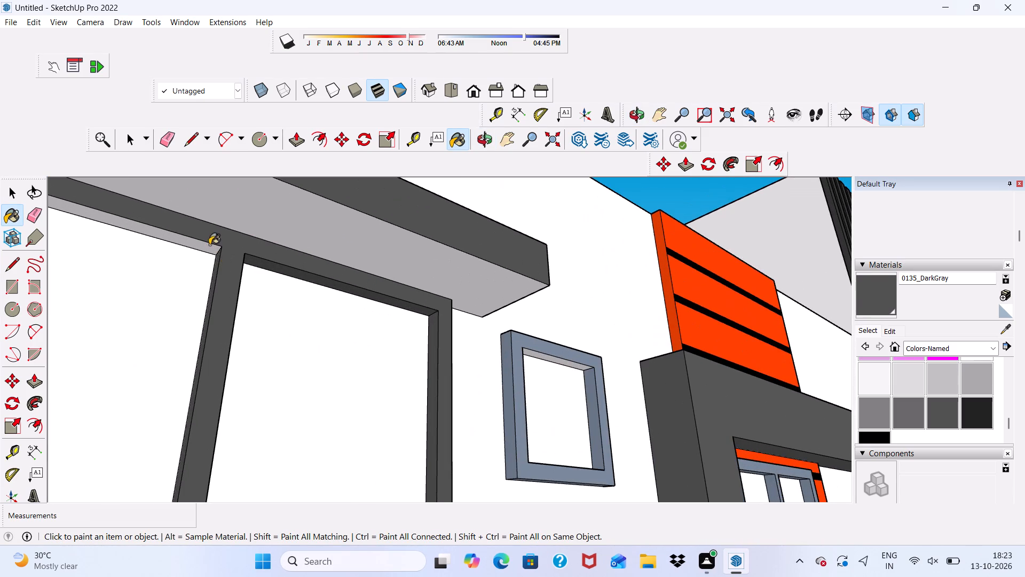
pyautogui.click(202, 248)
# Paint the underside of the ledge above the large window with 0135_DarkGray.
pyautogui.scroll(-7, 205, 269)
pyautogui.scroll(-5, 322, 250)
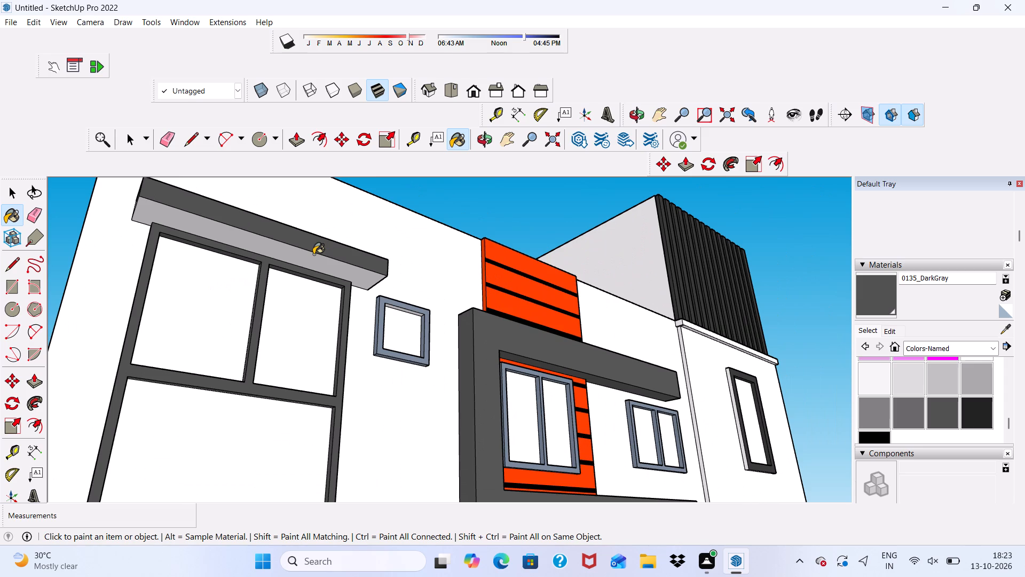
pyautogui.click(313, 254)
# Paint the large window sill's outer end, underside, front and top faces with 0135_DarkGray.
pyautogui.scroll(-7, 313, 267)
pyautogui.moveTo(334, 283); pyautogui.dragTo(133, 392, button='middle')
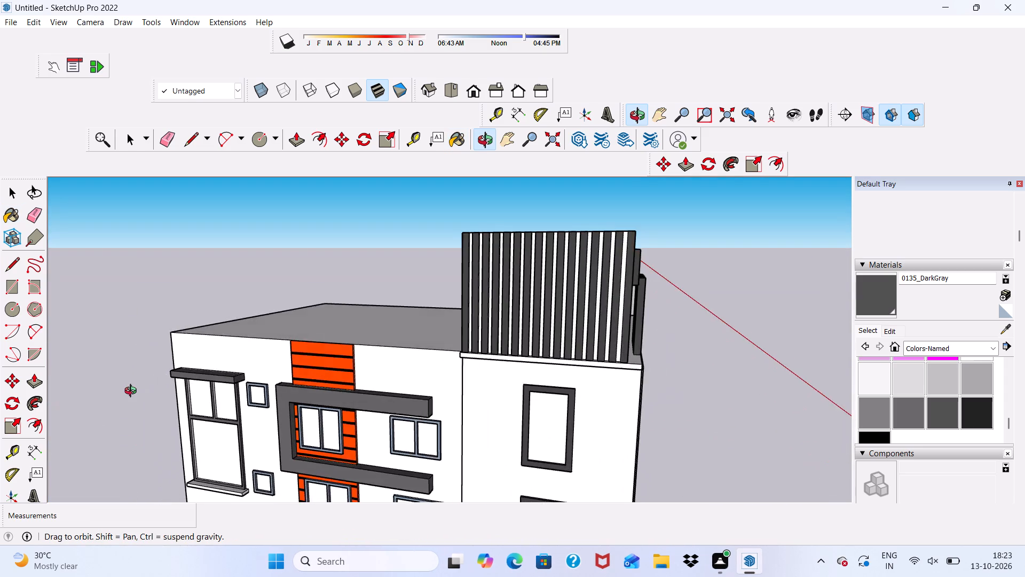
pyautogui.moveTo(133, 392); pyautogui.dragTo(437, 263, button='middle')
pyautogui.scroll(6, 435, 340)
pyautogui.click(480, 394)
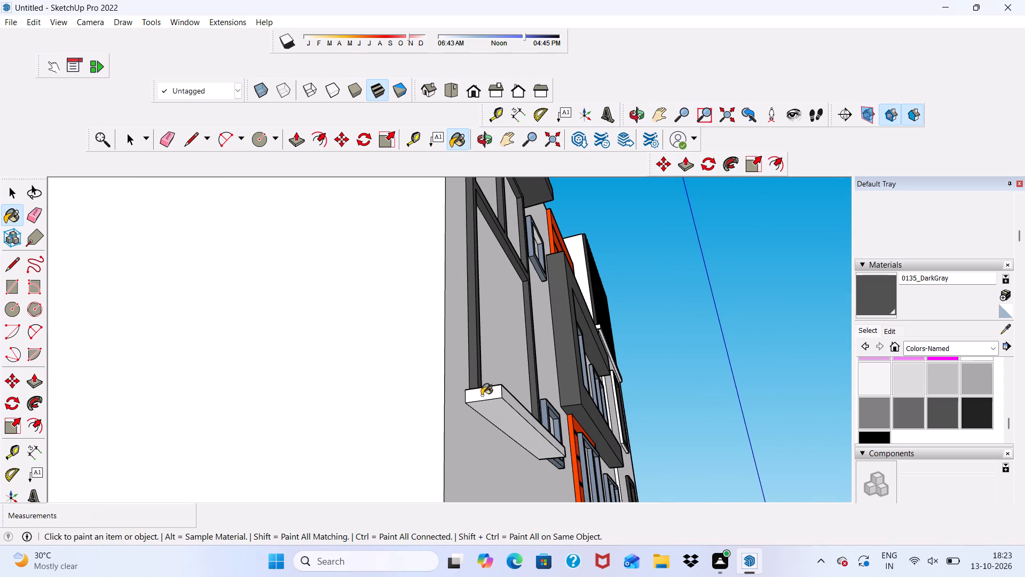
pyautogui.click(490, 409)
pyautogui.click(511, 406)
pyautogui.scroll(-2, 511, 404)
pyautogui.moveTo(511, 404); pyautogui.dragTo(464, 427, button='middle')
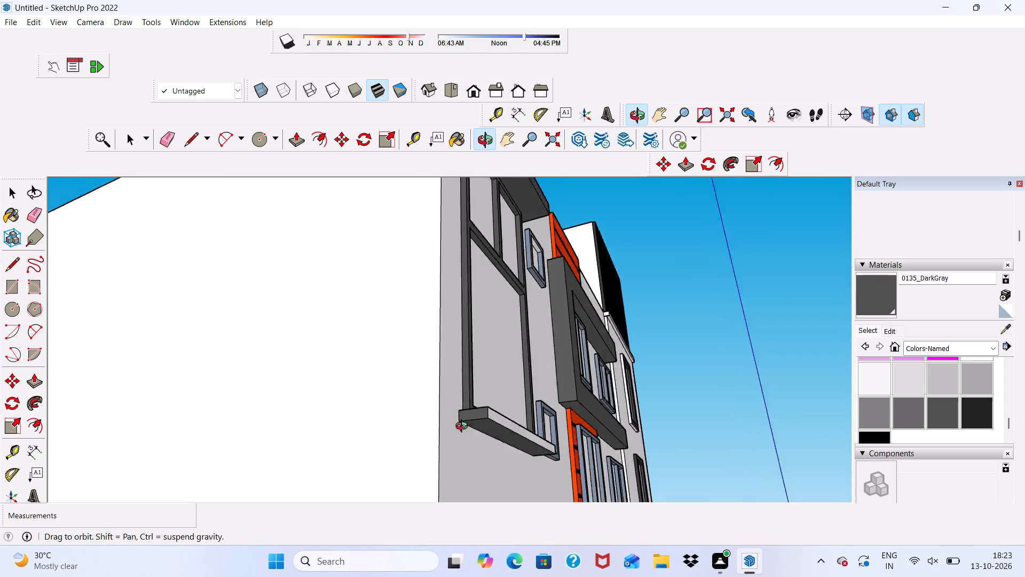
pyautogui.moveTo(464, 427); pyautogui.dragTo(312, 500, button='middle')
pyautogui.click(336, 491)
pyautogui.click(342, 484)
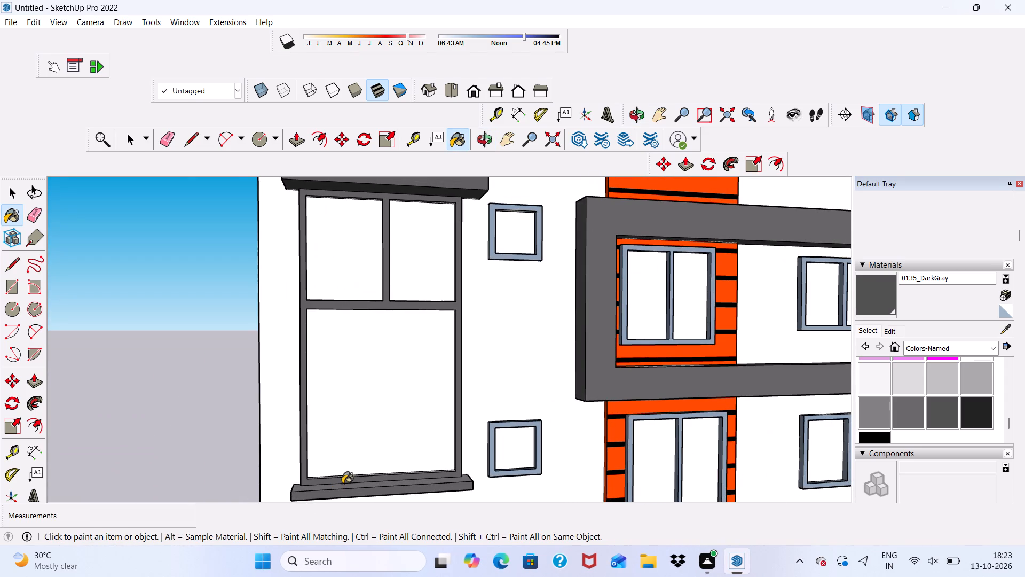
pyautogui.click(343, 491)
# Paint the large window's lower pane inner bottom face and its inner side farthest from the small square windows with 0135_DarkGray.
pyautogui.scroll(-1, 344, 479)
pyautogui.moveTo(344, 485); pyautogui.dragTo(233, 505, button='middle')
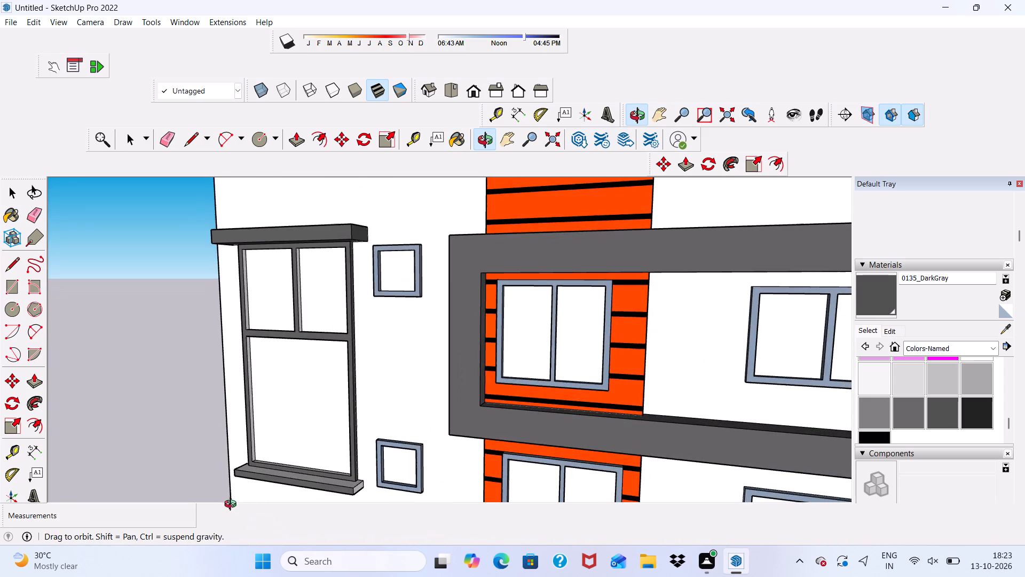
pyautogui.moveTo(233, 505); pyautogui.dragTo(234, 505, button='middle')
pyautogui.scroll(9, 310, 477)
pyautogui.click(310, 477)
pyautogui.scroll(4, 326, 423)
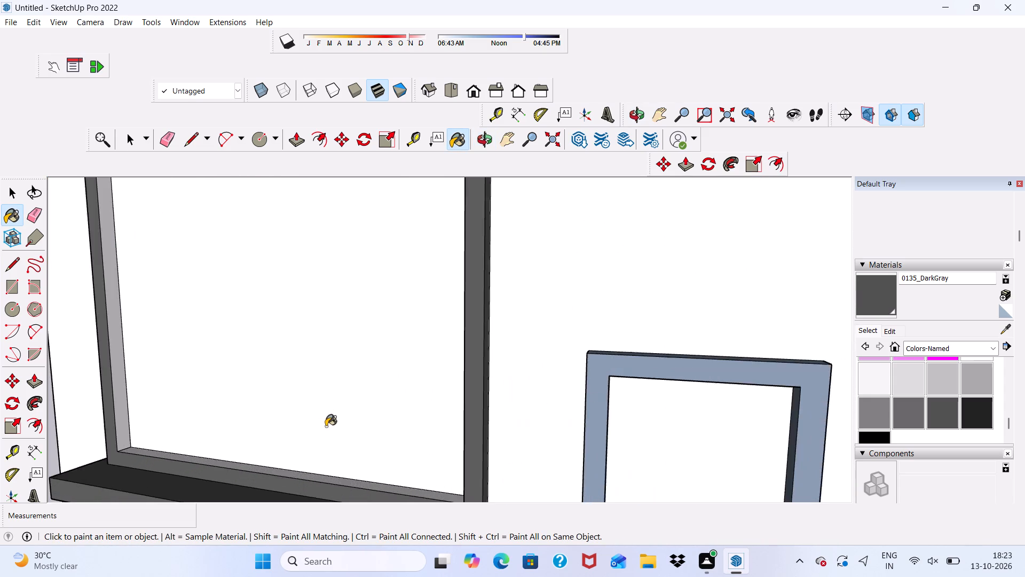
pyautogui.scroll(6, 326, 426)
pyautogui.scroll(2, 194, 469)
pyautogui.click(182, 483)
pyautogui.scroll(-5, 182, 422)
pyautogui.scroll(-3, 301, 300)
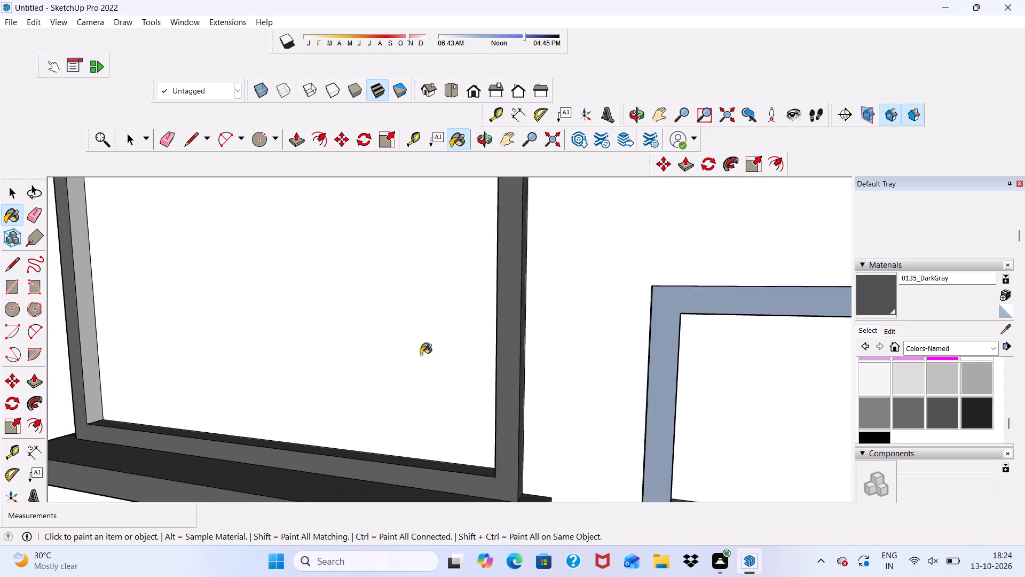
pyautogui.scroll(-3, 421, 355)
pyautogui.scroll(6, 114, 360)
pyautogui.click(196, 371)
# Paint the large window sill's end face nearest the lower small square window with 0135_DarkGray.
pyautogui.scroll(-3, 198, 404)
pyautogui.moveTo(204, 427); pyautogui.dragTo(521, 424, button='middle')
pyautogui.moveTo(400, 381); pyautogui.dragTo(281, 381, button='middle')
pyautogui.scroll(1, 279, 379)
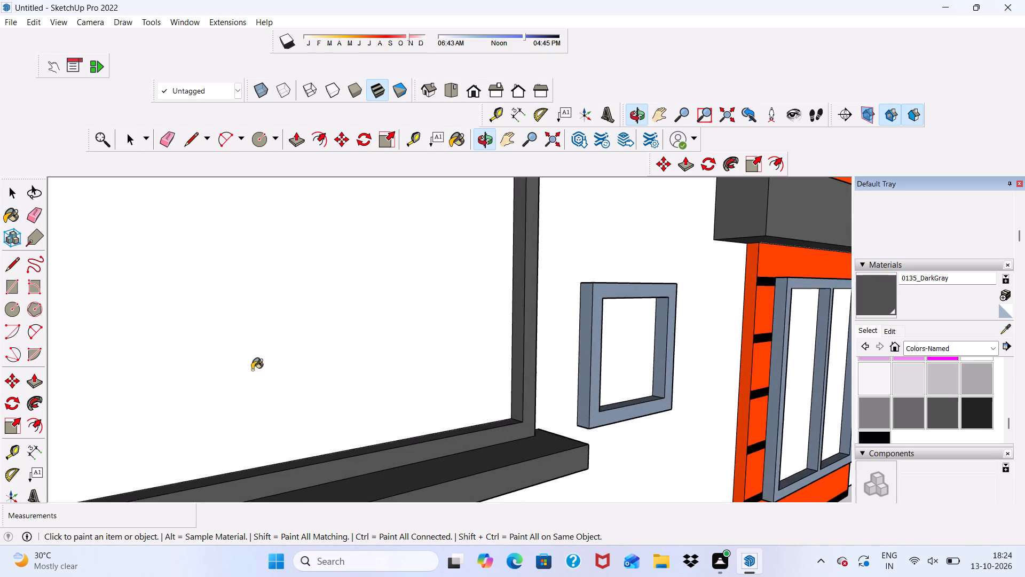
pyautogui.scroll(-6, 234, 391)
pyautogui.moveTo(439, 464); pyautogui.dragTo(236, 455, button='middle')
pyautogui.scroll(7, 278, 410)
pyautogui.click(270, 396)
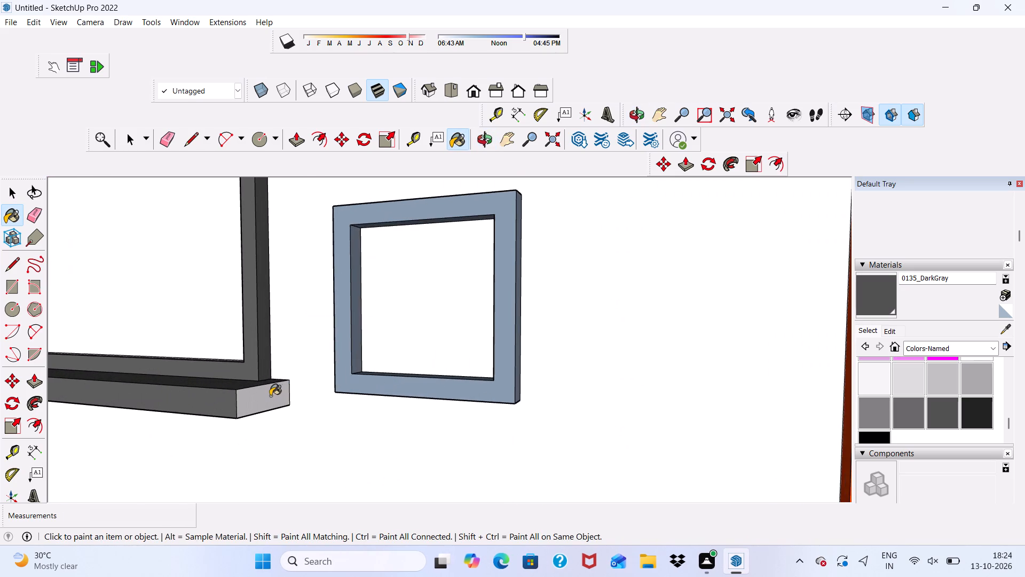
# Paint the remaining inner side faces of the large window's two upper panes, at the outer frame and the mullion, with 0135_DarkGray.
pyautogui.scroll(-7, 271, 411)
pyautogui.scroll(-10, 374, 395)
pyautogui.scroll(6, 208, 213)
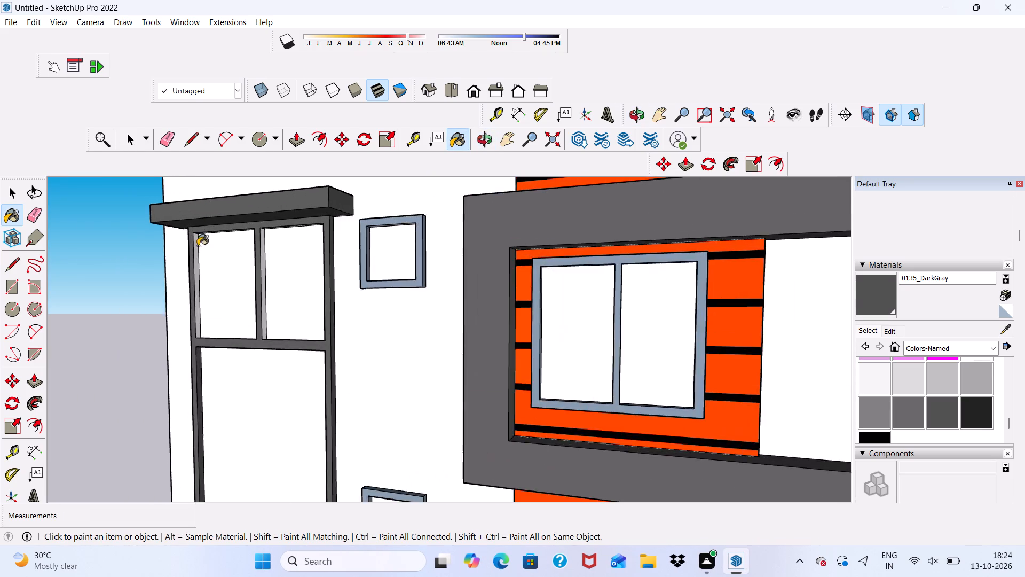
pyautogui.scroll(10, 198, 246)
pyautogui.click(207, 244)
pyautogui.scroll(3, 379, 380)
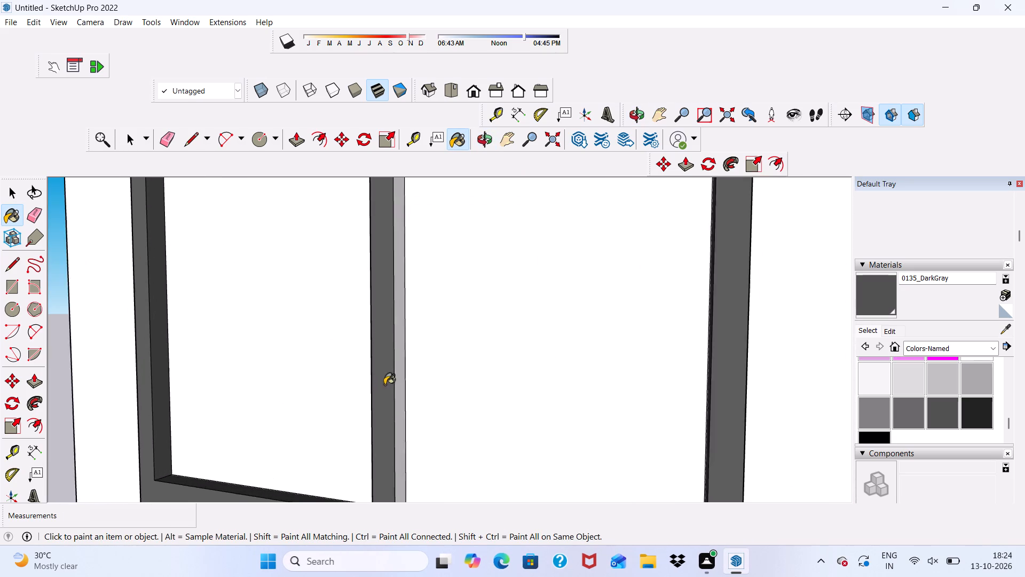
pyautogui.scroll(1, 384, 385)
pyautogui.click(401, 409)
# Examine the large window's painted faces and the whole house's colouring from the side and front.
pyautogui.scroll(-6, 345, 357)
pyautogui.moveTo(344, 376); pyautogui.dragTo(549, 377, button='middle')
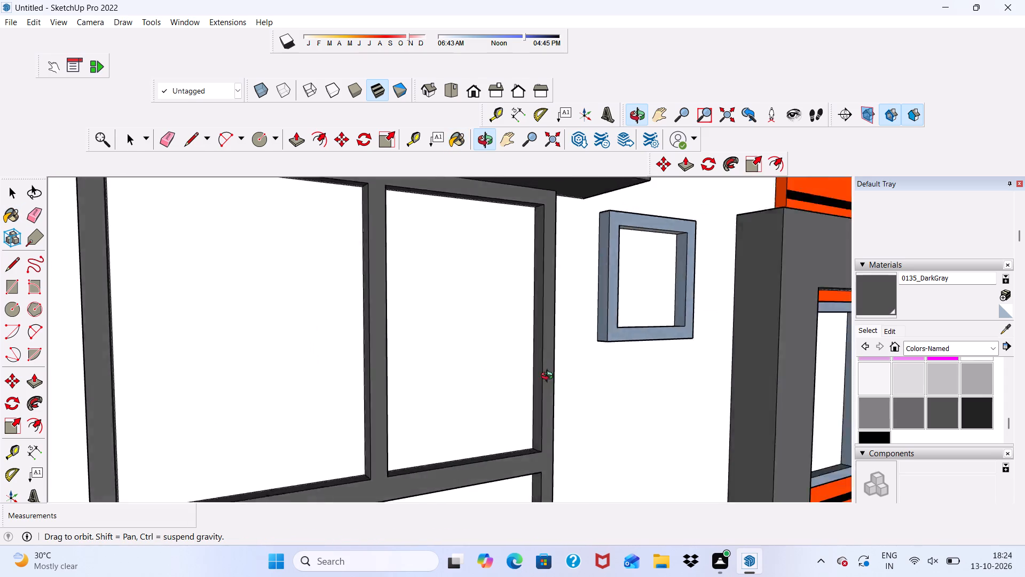
pyautogui.moveTo(549, 377); pyautogui.dragTo(508, 338, button='middle')
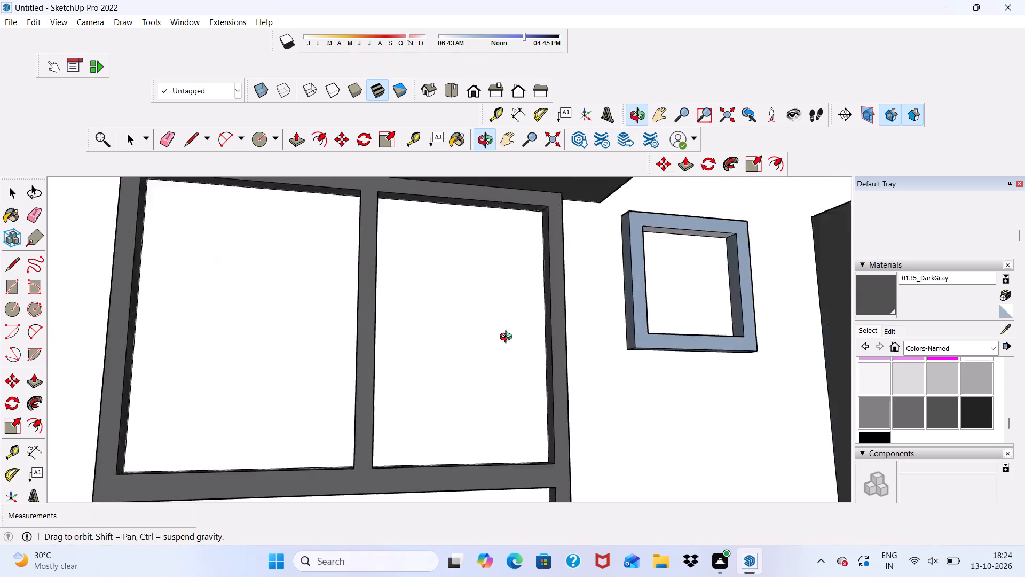
pyautogui.moveTo(508, 338); pyautogui.dragTo(676, 354, button='middle')
pyautogui.scroll(1, 655, 349)
pyautogui.scroll(-17, 361, 349)
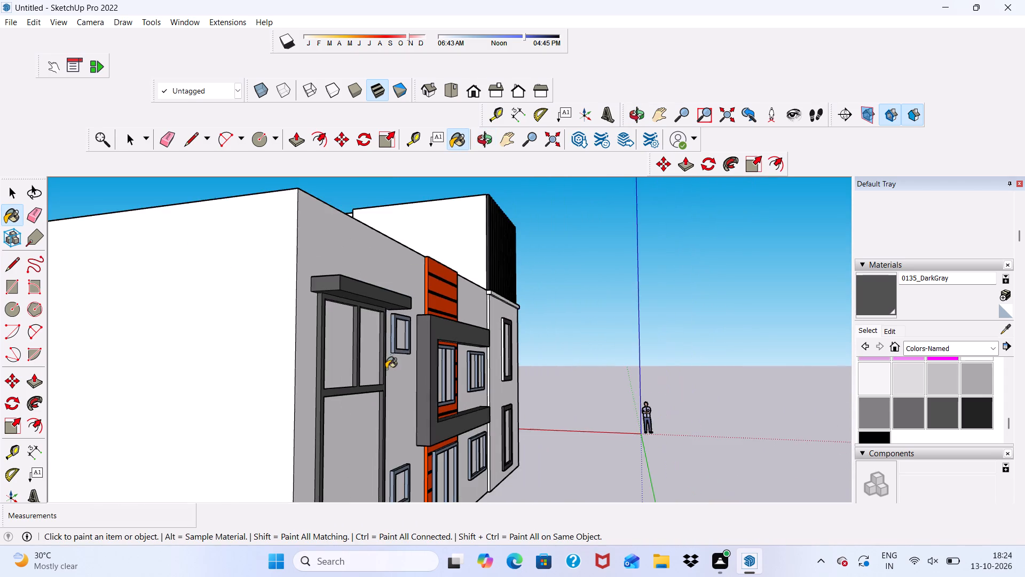
pyautogui.moveTo(386, 369); pyautogui.dragTo(227, 375, button='middle')
pyautogui.press('space')
pyautogui.scroll(1, 241, 352)
pyautogui.scroll(-6, 241, 352)
pyautogui.moveTo(305, 360); pyautogui.dragTo(77, 343, button='middle')
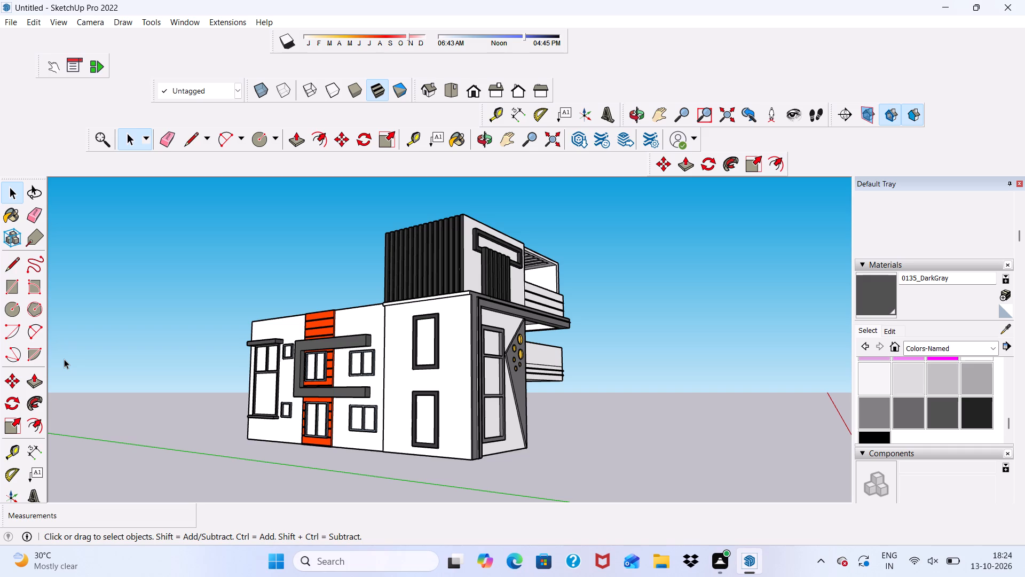
pyautogui.scroll(-2, 324, 311)
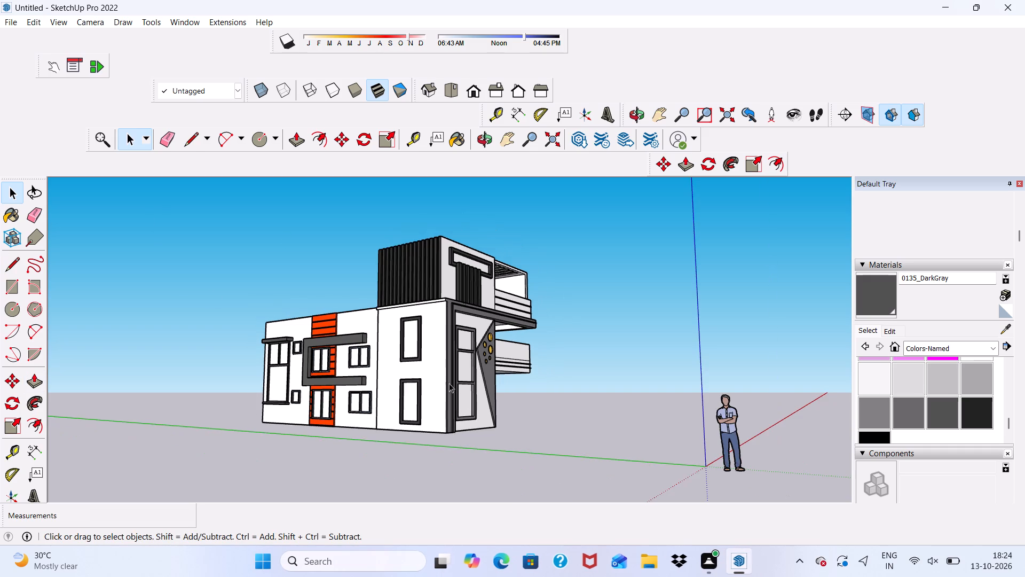
pyautogui.moveTo(456, 388); pyautogui.dragTo(272, 424, button='middle')
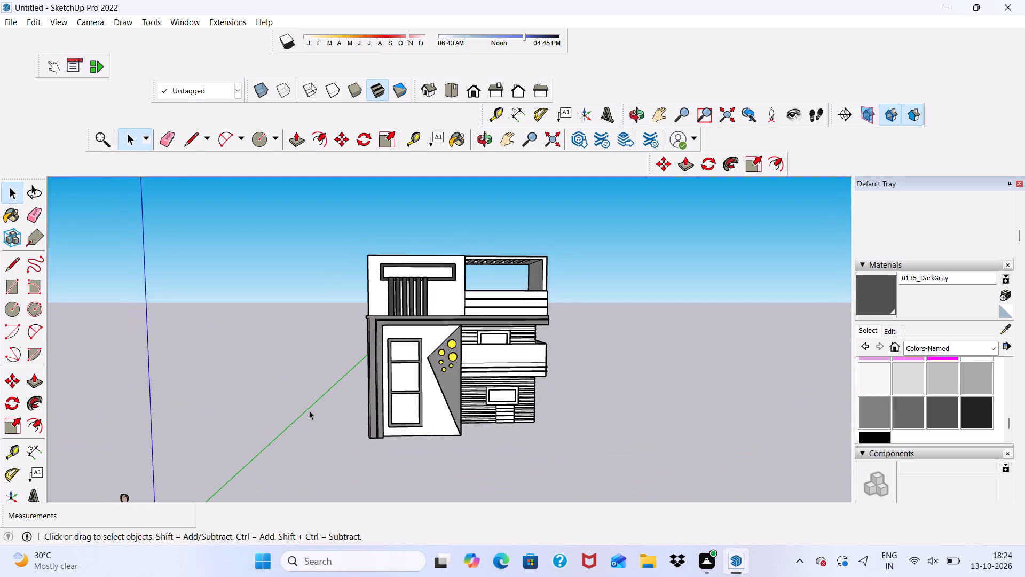
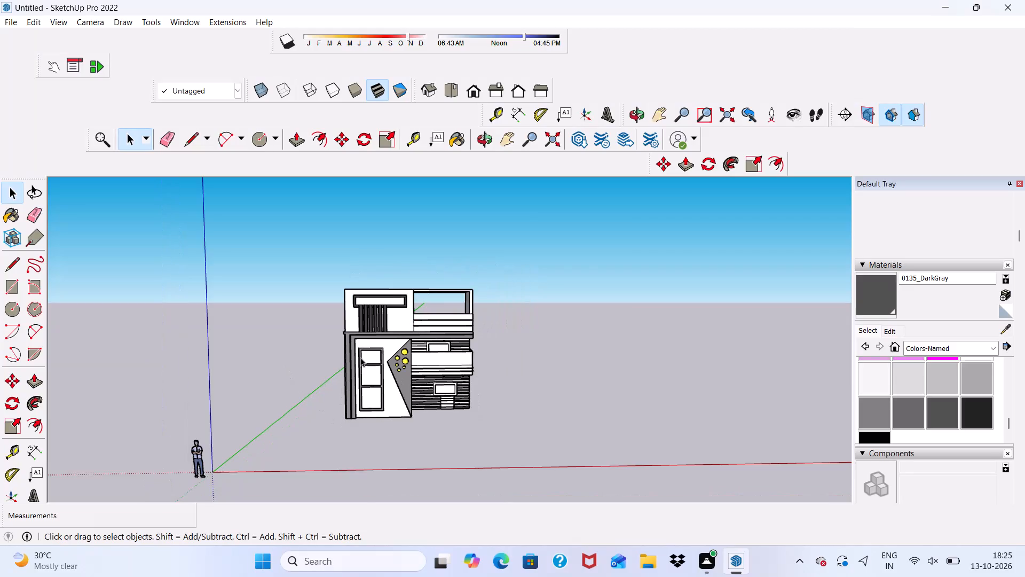
# Paint the two thin horizontal strips on the front of the top-floor parapet with 0045_Goldenrod.
pyautogui.scroll(12, 362, 354)
pyautogui.scroll(-5, 391, 384)
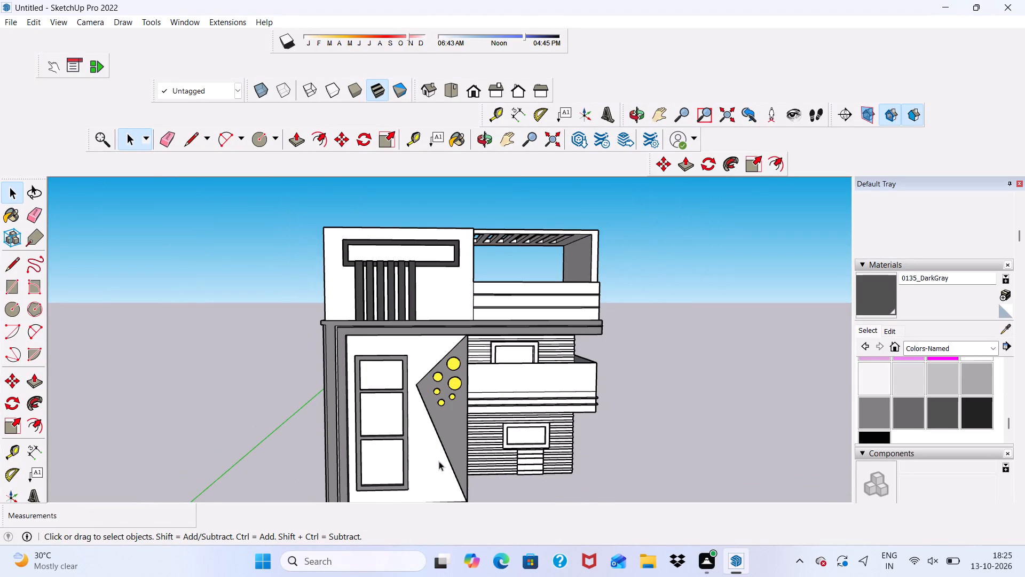
pyautogui.moveTo(445, 489); pyautogui.dragTo(433, 459, button='middle')
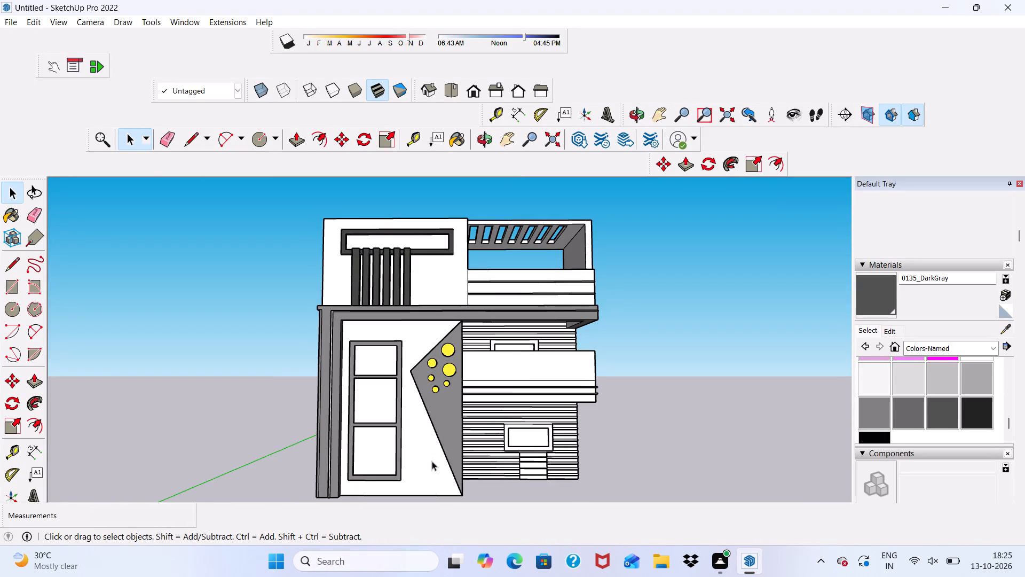
pyautogui.scroll(2, 929, 421)
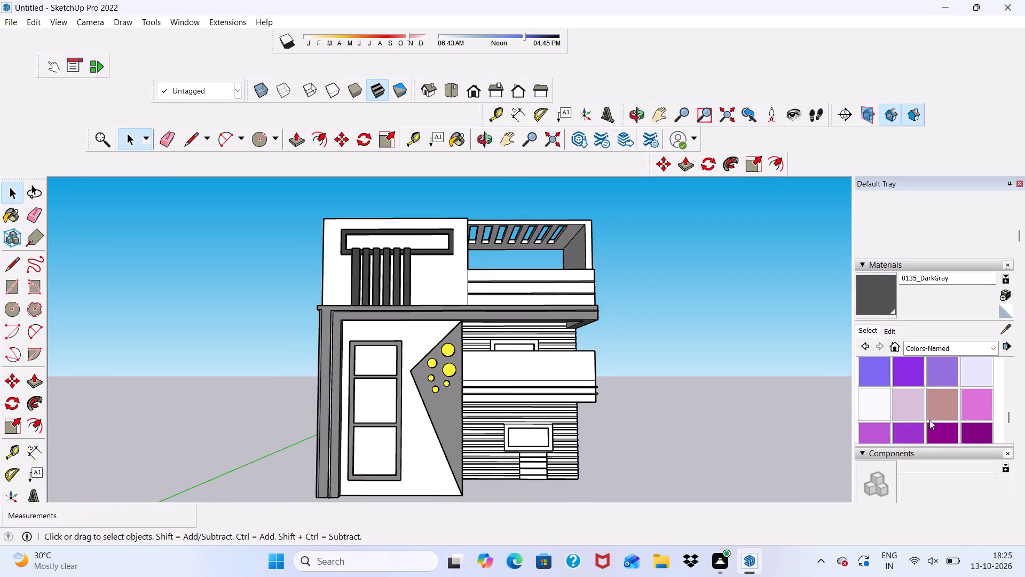
pyautogui.scroll(8, 929, 420)
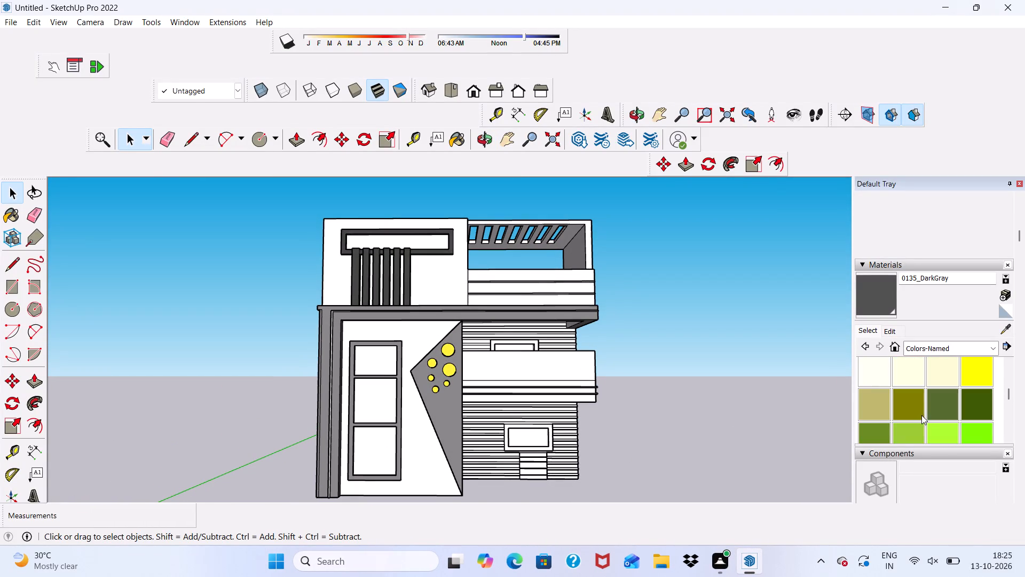
pyautogui.scroll(1, 947, 404)
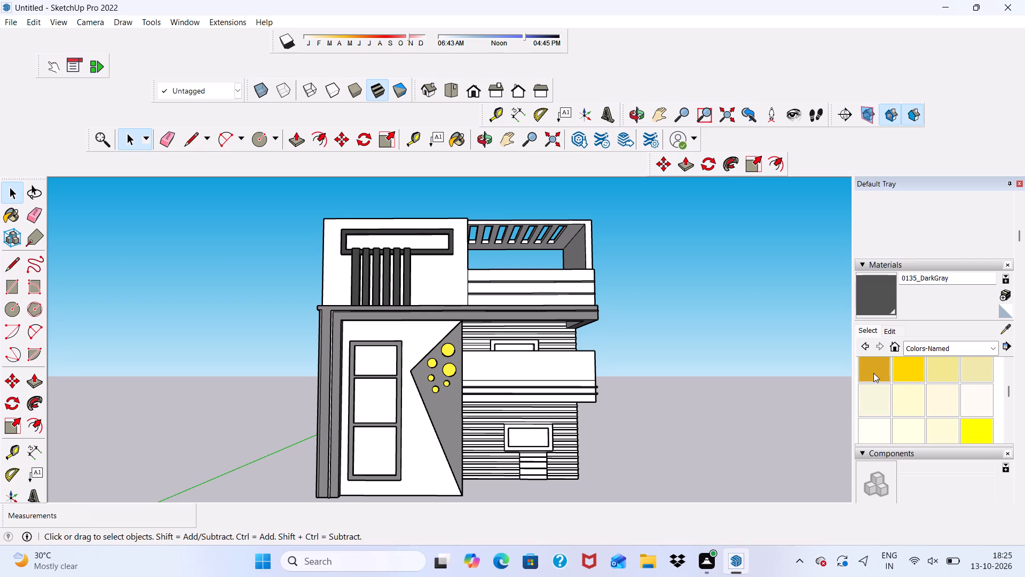
pyautogui.click(873, 373)
pyautogui.scroll(5, 596, 309)
pyautogui.scroll(5, 405, 250)
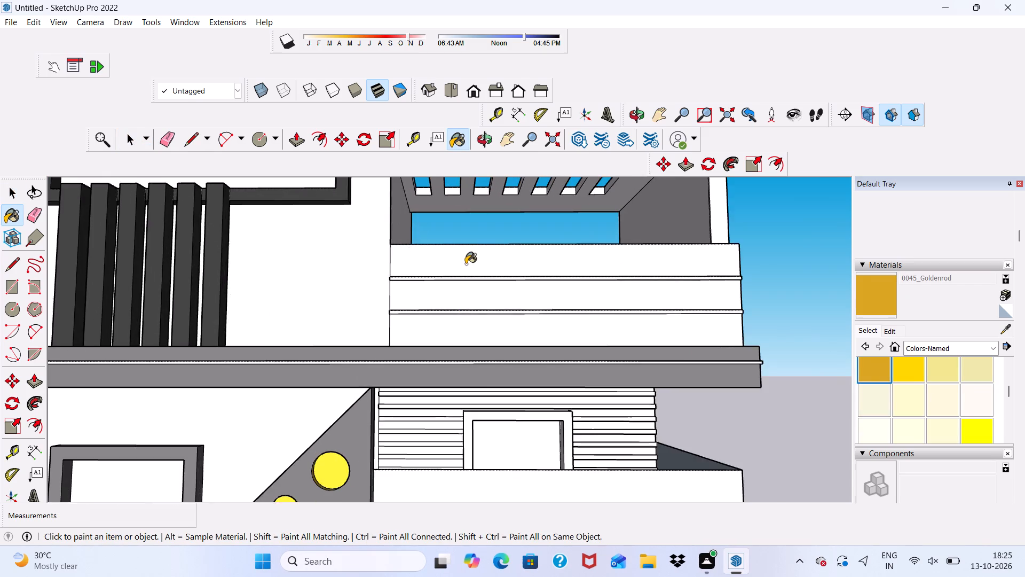
pyautogui.scroll(3, 465, 264)
pyautogui.click(460, 283)
pyautogui.scroll(-2, 486, 315)
pyautogui.scroll(5, 496, 331)
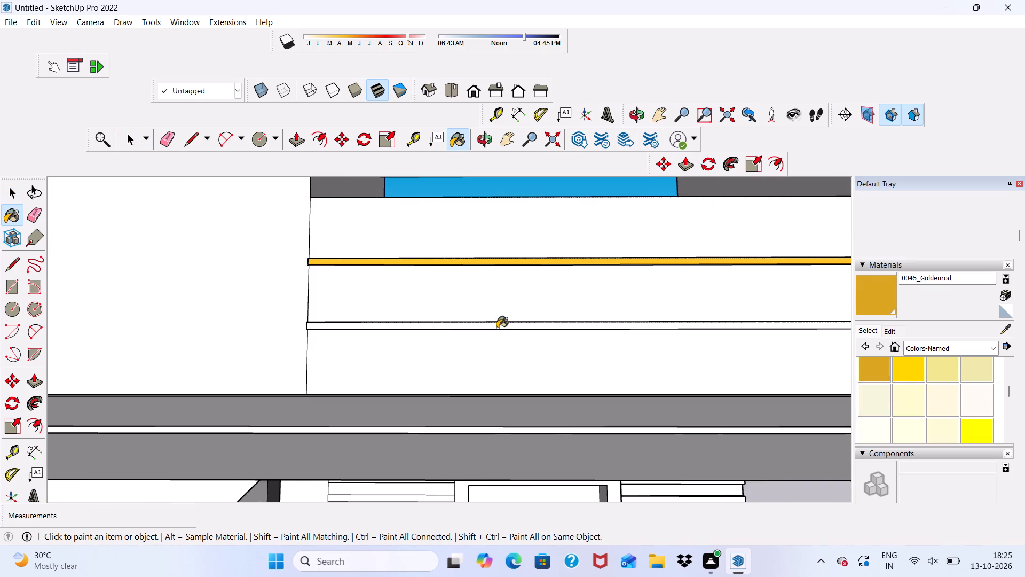
pyautogui.click(497, 328)
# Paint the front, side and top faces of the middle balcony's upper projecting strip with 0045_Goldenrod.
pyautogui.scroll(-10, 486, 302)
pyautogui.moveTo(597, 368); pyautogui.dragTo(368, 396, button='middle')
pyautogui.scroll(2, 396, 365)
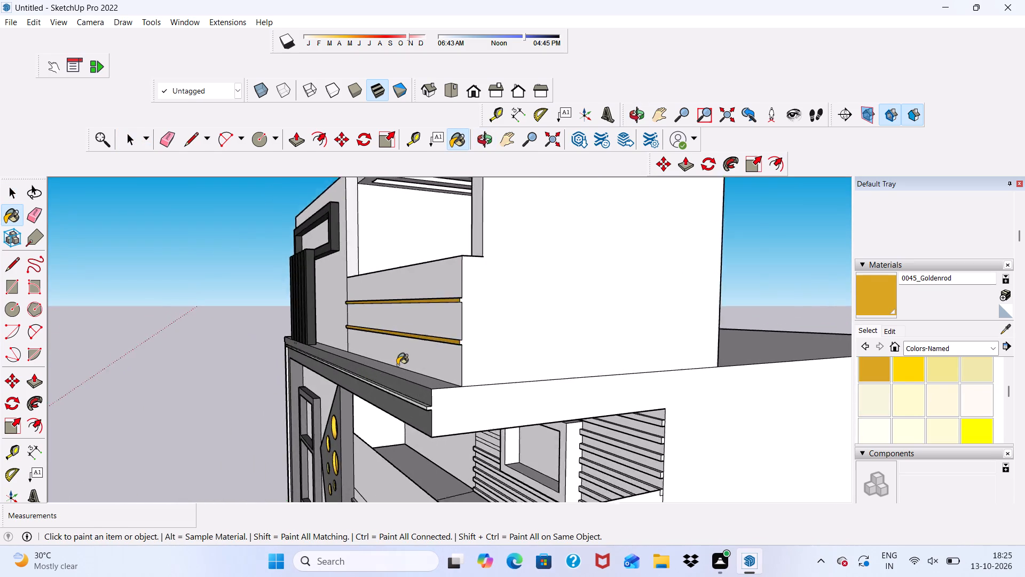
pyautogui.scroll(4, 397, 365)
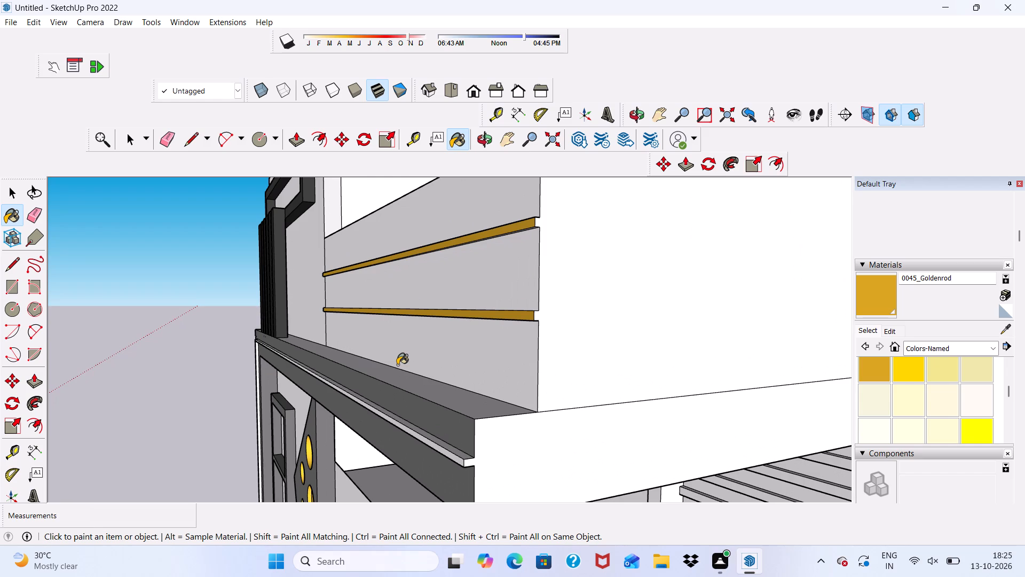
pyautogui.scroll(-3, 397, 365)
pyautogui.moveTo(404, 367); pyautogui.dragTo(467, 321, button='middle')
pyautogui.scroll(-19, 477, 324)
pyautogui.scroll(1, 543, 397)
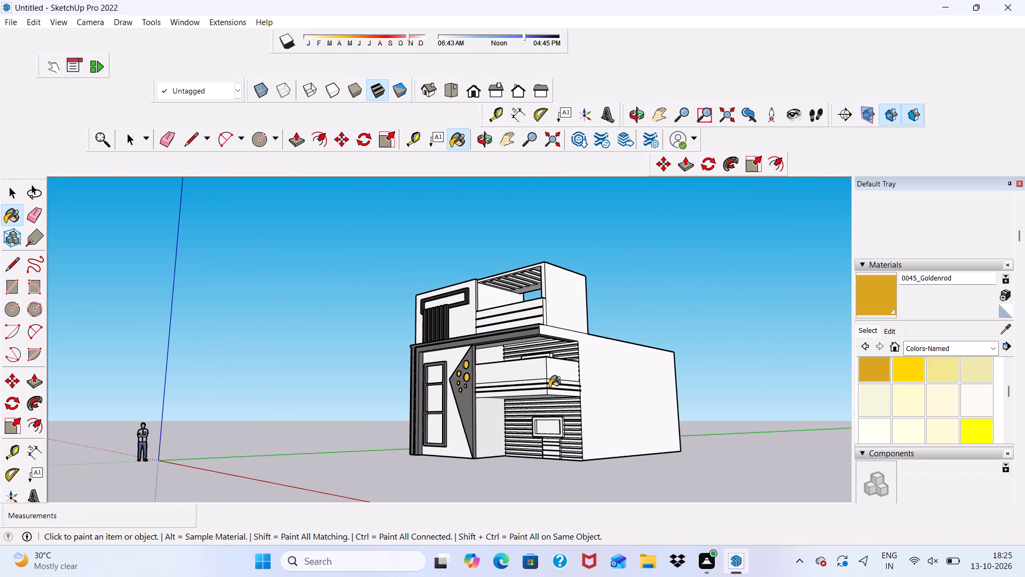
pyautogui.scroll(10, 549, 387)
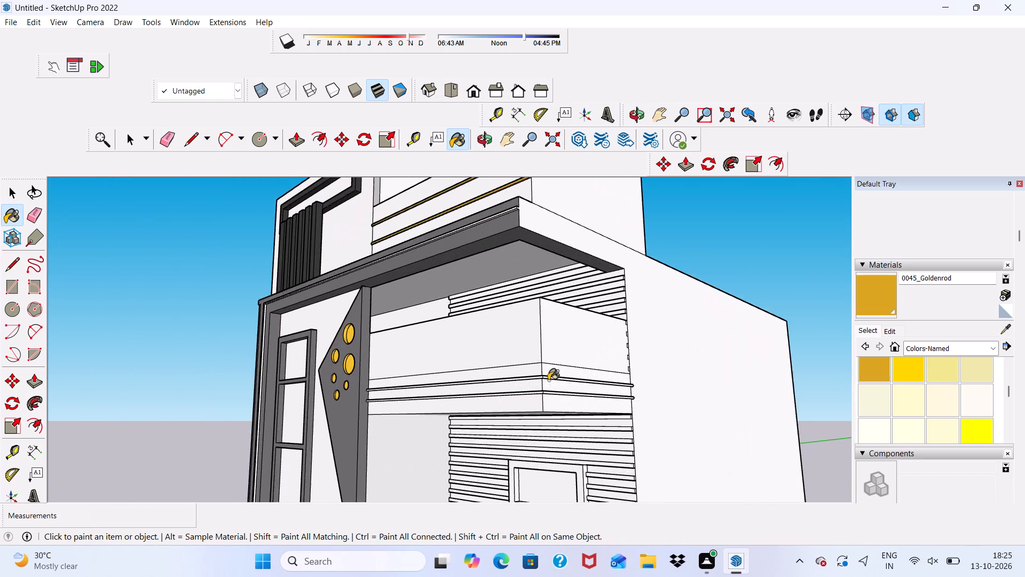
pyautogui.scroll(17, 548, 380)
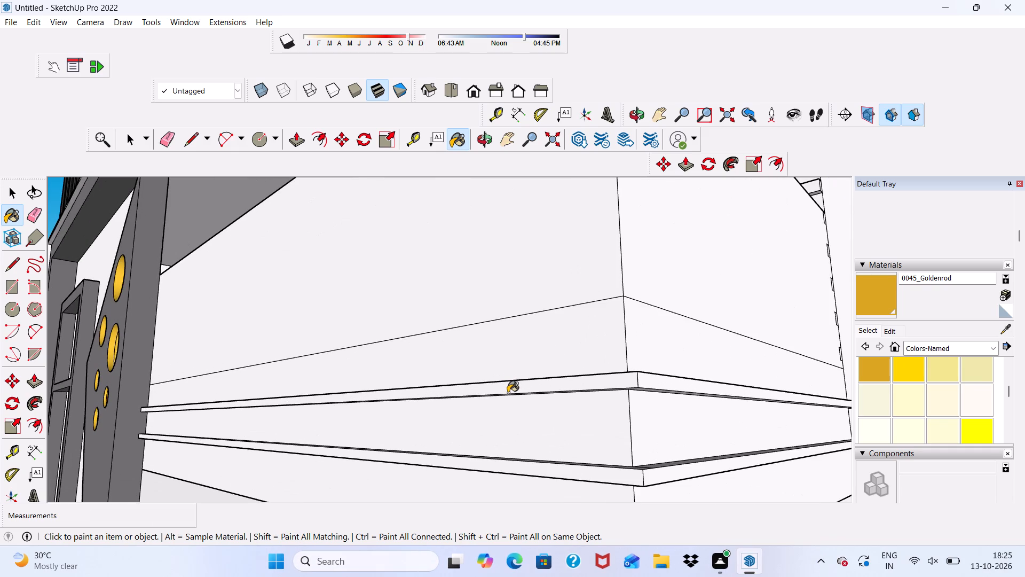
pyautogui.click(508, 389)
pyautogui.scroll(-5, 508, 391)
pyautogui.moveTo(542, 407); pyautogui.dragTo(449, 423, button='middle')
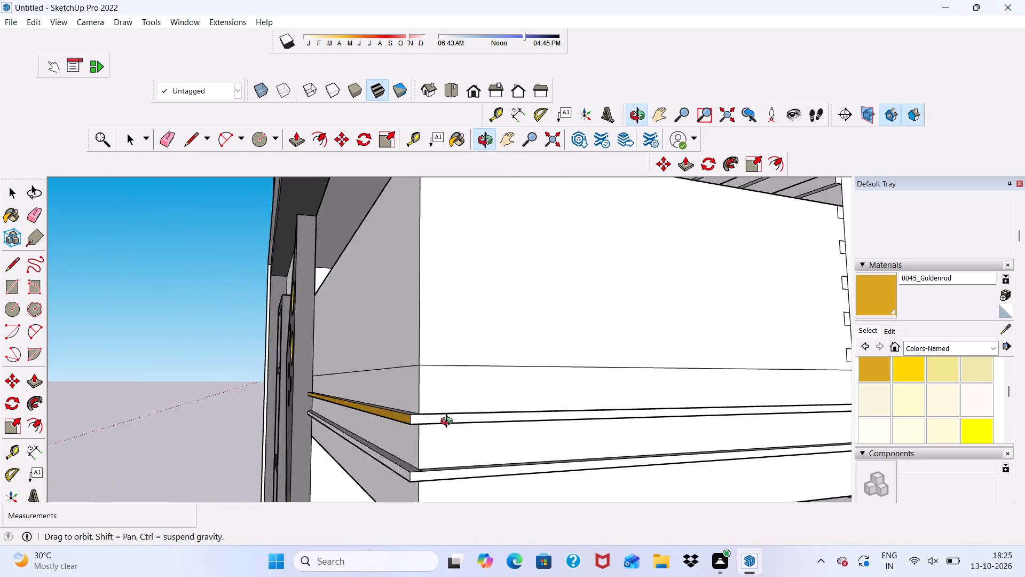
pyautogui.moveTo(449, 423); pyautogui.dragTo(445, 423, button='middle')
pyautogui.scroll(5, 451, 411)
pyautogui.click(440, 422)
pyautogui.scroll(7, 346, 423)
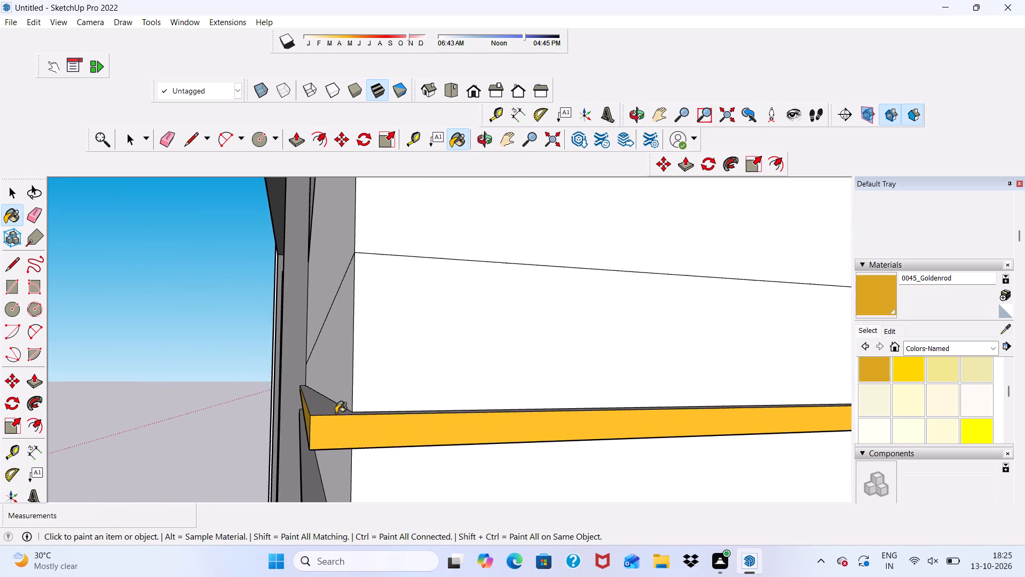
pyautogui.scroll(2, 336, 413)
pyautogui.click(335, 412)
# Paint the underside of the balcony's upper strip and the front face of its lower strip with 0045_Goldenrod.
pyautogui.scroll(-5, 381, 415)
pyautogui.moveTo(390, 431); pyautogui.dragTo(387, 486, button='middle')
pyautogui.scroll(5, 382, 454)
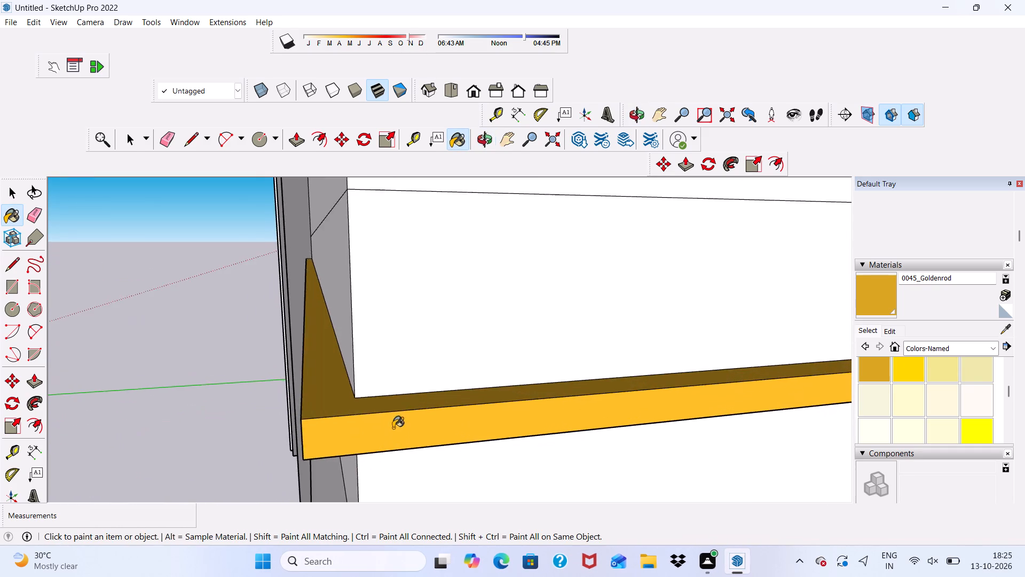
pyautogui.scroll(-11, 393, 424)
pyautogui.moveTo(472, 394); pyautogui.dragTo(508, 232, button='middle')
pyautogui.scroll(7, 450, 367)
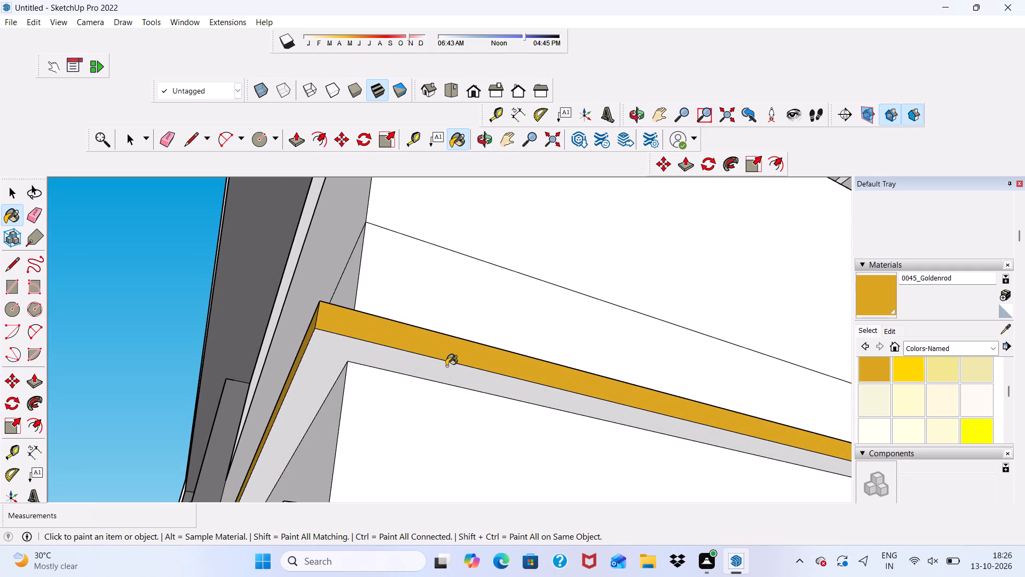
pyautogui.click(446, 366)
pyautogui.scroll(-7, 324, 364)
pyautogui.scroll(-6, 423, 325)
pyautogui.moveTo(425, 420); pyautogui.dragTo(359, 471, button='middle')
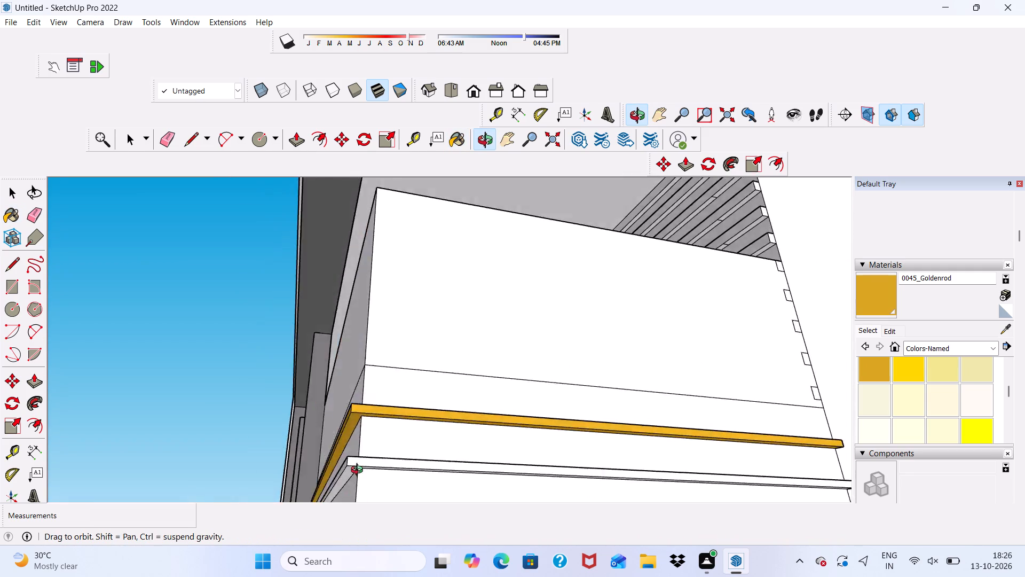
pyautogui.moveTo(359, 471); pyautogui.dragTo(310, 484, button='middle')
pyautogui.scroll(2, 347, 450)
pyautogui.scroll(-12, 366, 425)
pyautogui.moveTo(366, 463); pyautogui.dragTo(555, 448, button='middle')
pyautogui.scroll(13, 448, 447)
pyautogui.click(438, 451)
# Paint the front face and underside of the balcony's upper strip with 0119_RosyBrown.
pyautogui.moveTo(434, 464); pyautogui.dragTo(446, 436, button='middle')
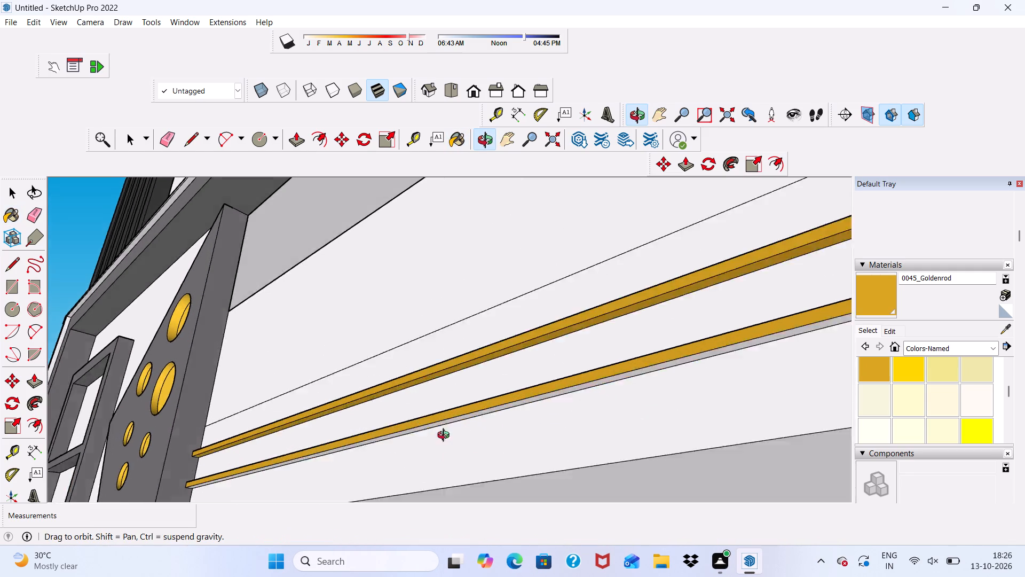
pyautogui.moveTo(446, 436); pyautogui.dragTo(476, 393, button='middle')
pyautogui.scroll(7, 451, 299)
pyautogui.scroll(-3, 409, 365)
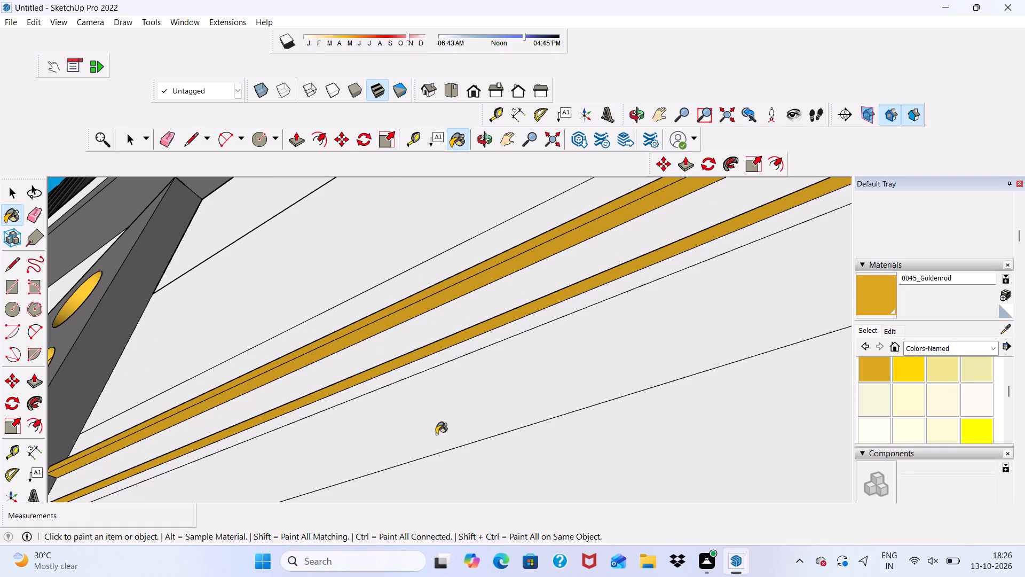
pyautogui.scroll(-3, 911, 434)
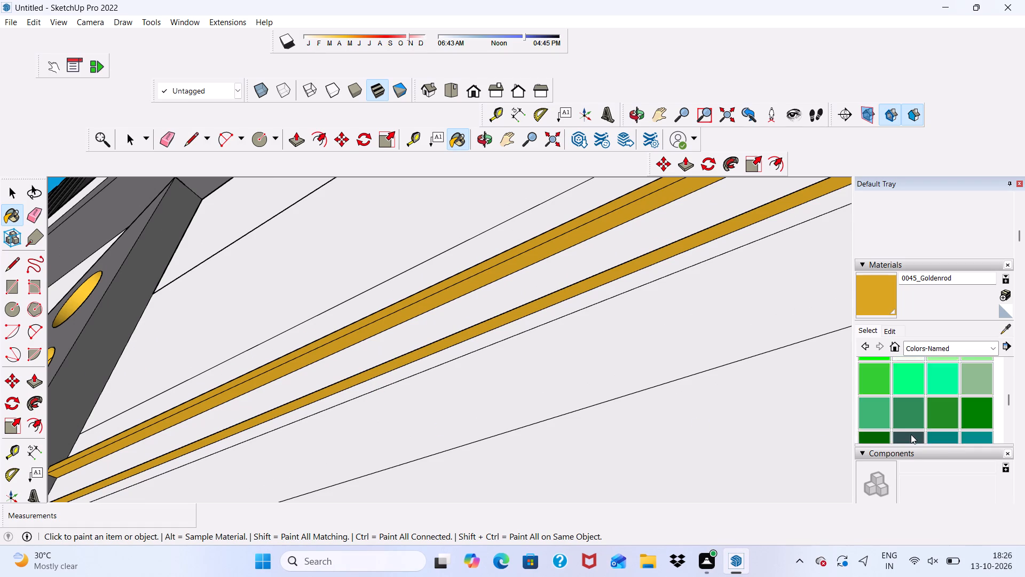
pyautogui.scroll(-7, 911, 434)
pyautogui.scroll(2, 909, 426)
pyautogui.scroll(-1, 909, 426)
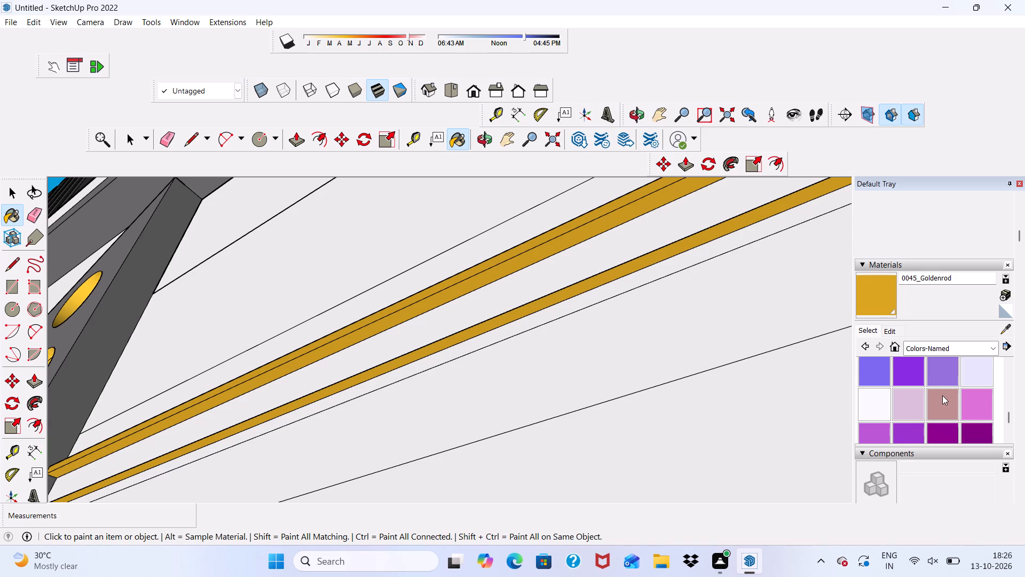
pyautogui.click(936, 397)
pyautogui.scroll(3, 421, 190)
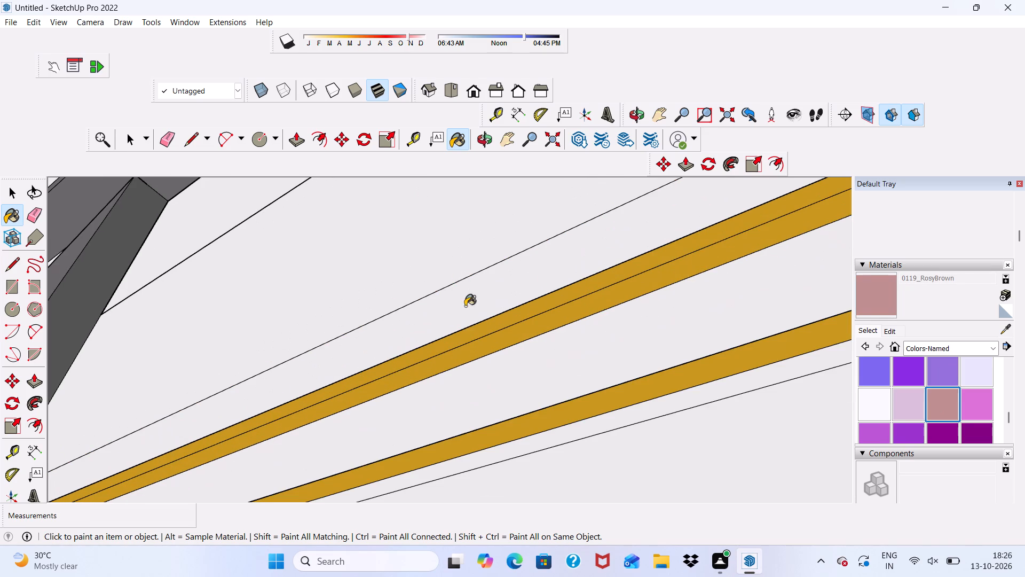
pyautogui.click(468, 332)
pyautogui.click(475, 345)
# Paint the front face and underside of the balcony's lower strip with 0119_RosyBrown.
pyautogui.scroll(-6, 457, 335)
pyautogui.scroll(-4, 503, 317)
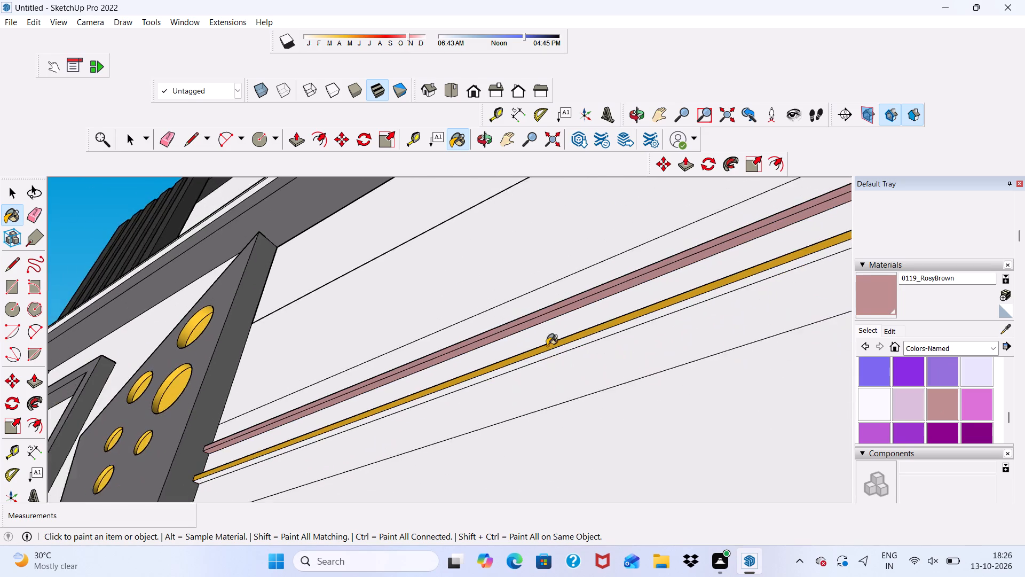
pyautogui.scroll(-2, 547, 346)
pyautogui.moveTo(541, 370); pyautogui.dragTo(711, 431, button='middle')
pyautogui.scroll(8, 549, 479)
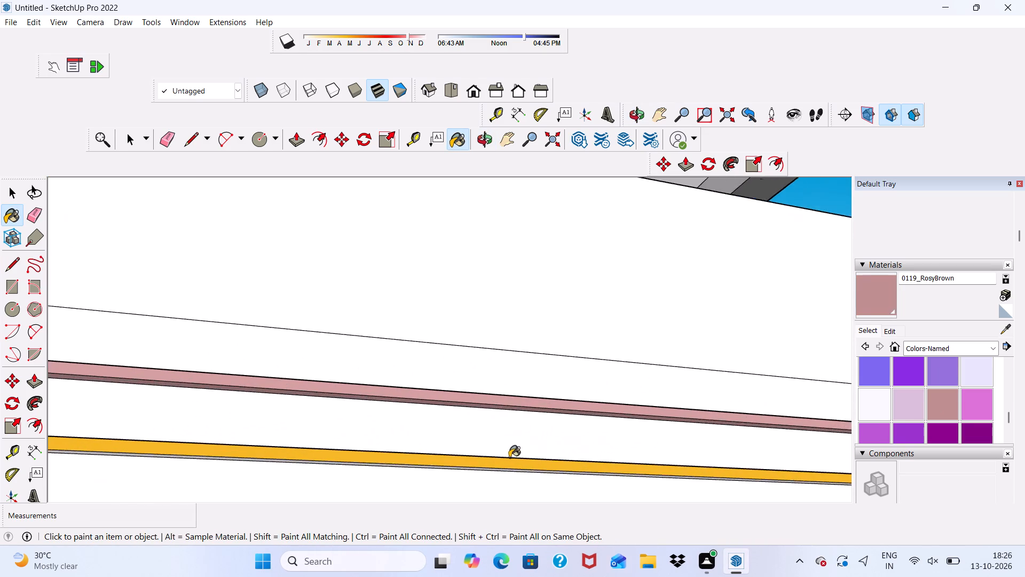
pyautogui.scroll(7, 509, 457)
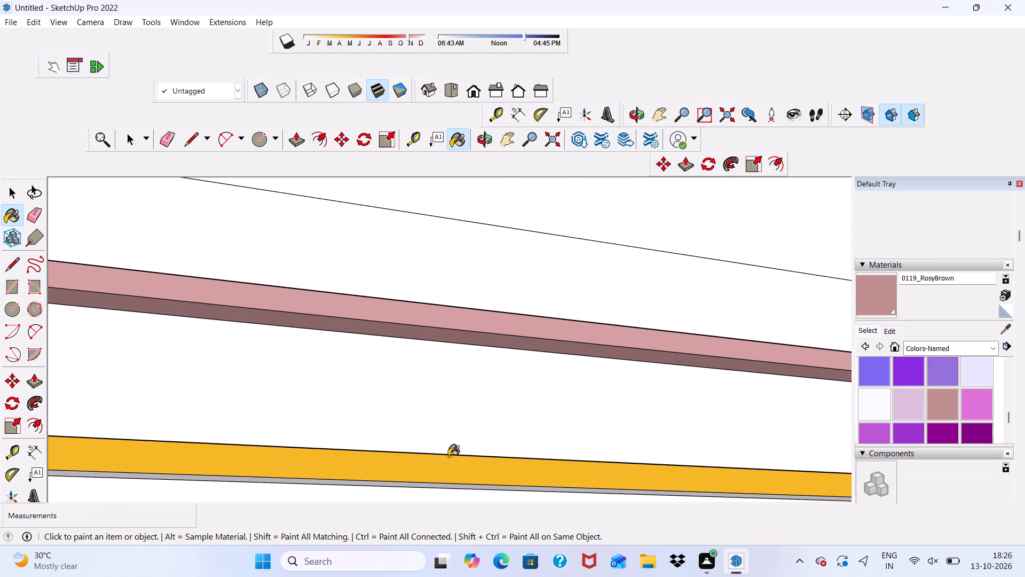
pyautogui.click(437, 466)
pyautogui.scroll(-7, 403, 406)
pyautogui.moveTo(408, 424); pyautogui.dragTo(389, 322, button='middle')
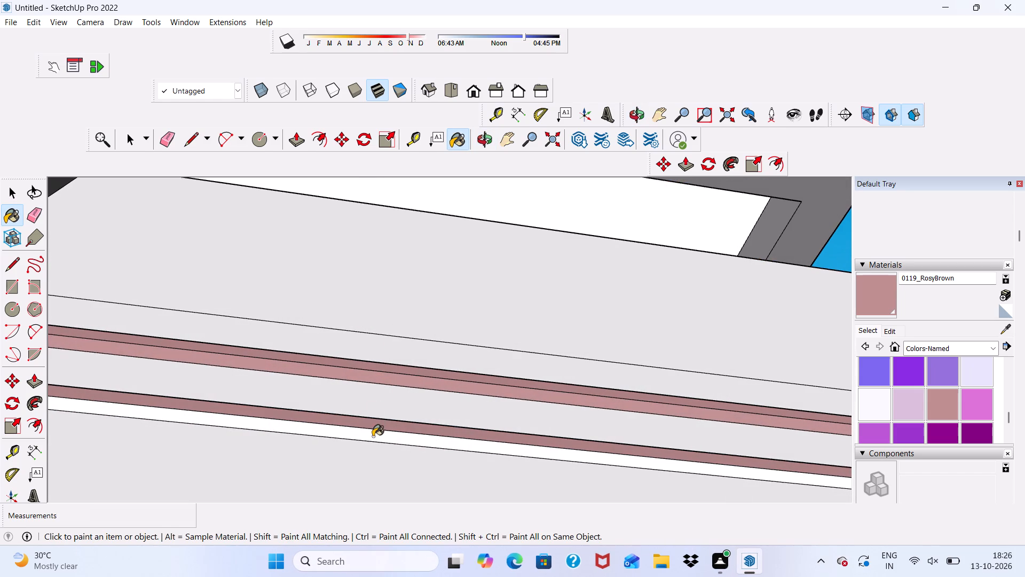
pyautogui.click(373, 436)
# Paint the top faces of the balcony's upper and lower strips with 0119_RosyBrown, working from the front.
pyautogui.scroll(-8, 368, 399)
pyautogui.moveTo(502, 404); pyautogui.dragTo(381, 535, button='middle')
pyautogui.scroll(-1, 376, 520)
pyautogui.scroll(1, 375, 410)
pyautogui.scroll(-3, 373, 346)
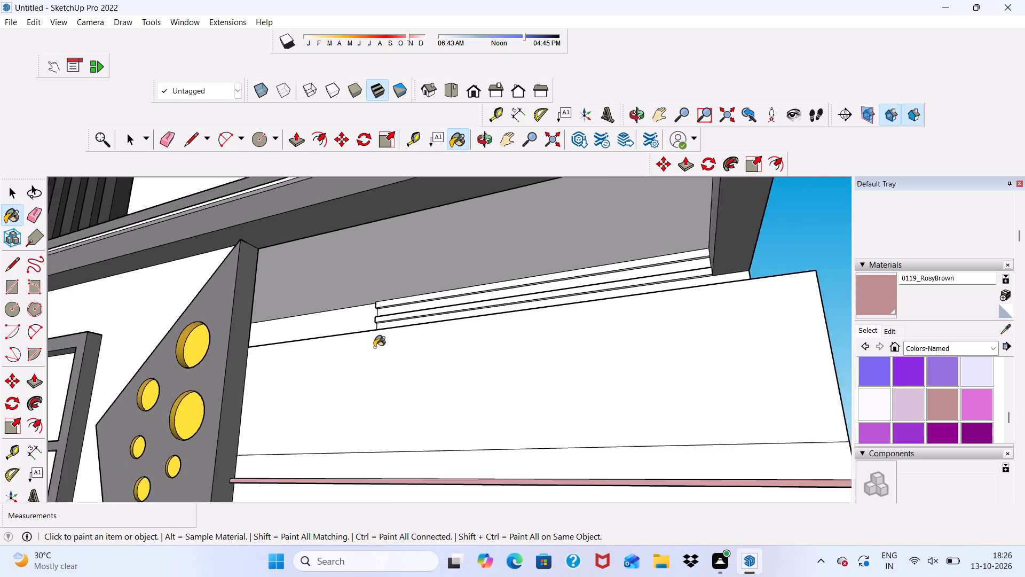
pyautogui.scroll(-2, 374, 347)
pyautogui.moveTo(430, 424); pyautogui.dragTo(396, 505, button='middle')
pyautogui.scroll(13, 374, 464)
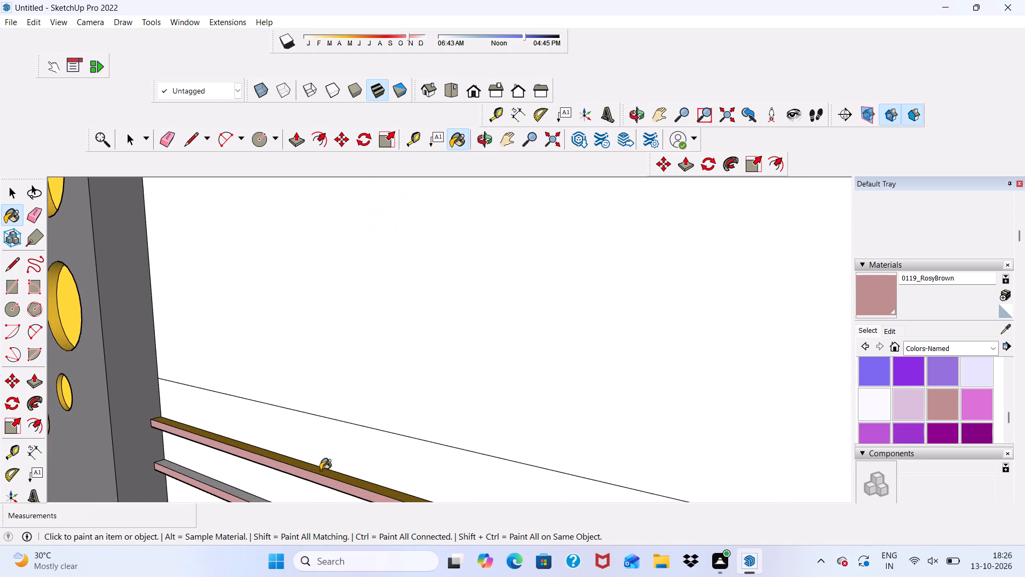
pyautogui.click(320, 470)
pyautogui.scroll(-7, 313, 445)
pyautogui.scroll(4, 375, 311)
pyautogui.scroll(6, 197, 503)
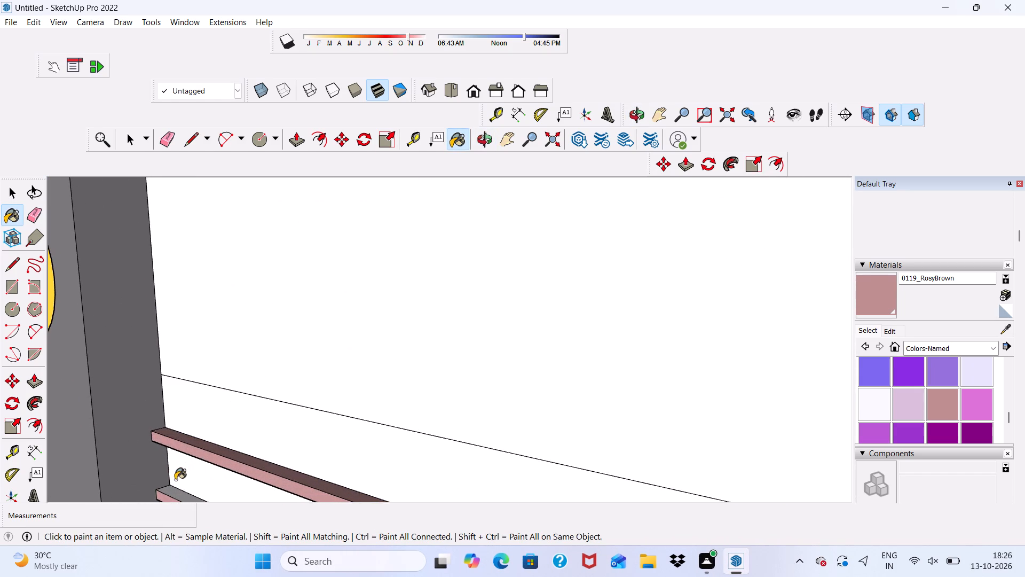
pyautogui.click(175, 493)
# Paint the lower strip's side face and its top face along the balcony's side with 0119_RosyBrown.
pyautogui.scroll(-6, 184, 430)
pyautogui.scroll(-6, 222, 346)
pyautogui.scroll(-6, 135, 295)
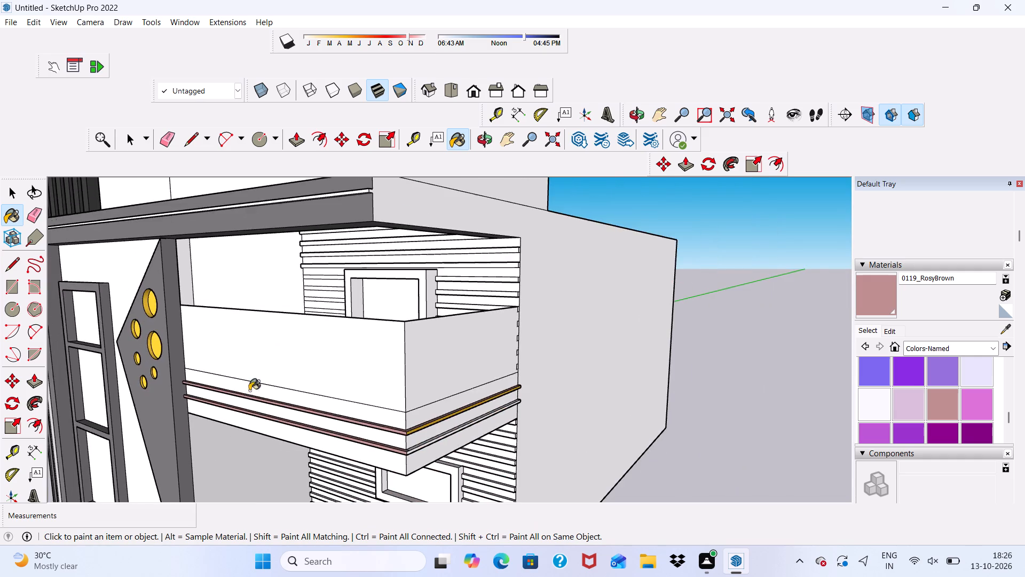
pyautogui.moveTo(279, 394); pyautogui.dragTo(196, 402, button='middle')
pyautogui.scroll(6, 267, 502)
pyautogui.scroll(5, 306, 425)
pyautogui.click(316, 397)
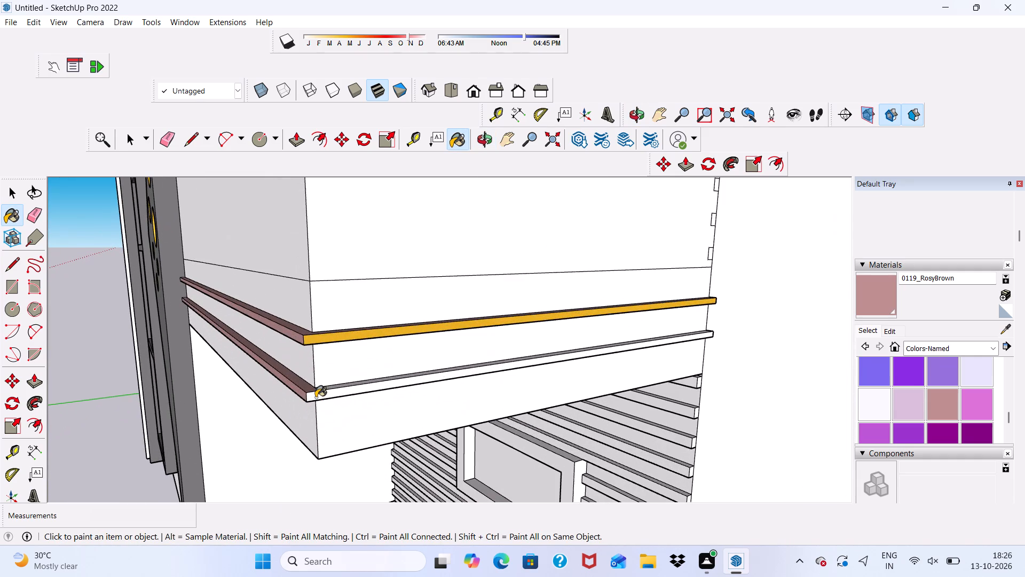
pyautogui.scroll(11, 322, 389)
pyautogui.click(322, 389)
# Paint the upper strip's face along the balcony's side with 0119_RosyBrown.
pyautogui.scroll(-2, 328, 406)
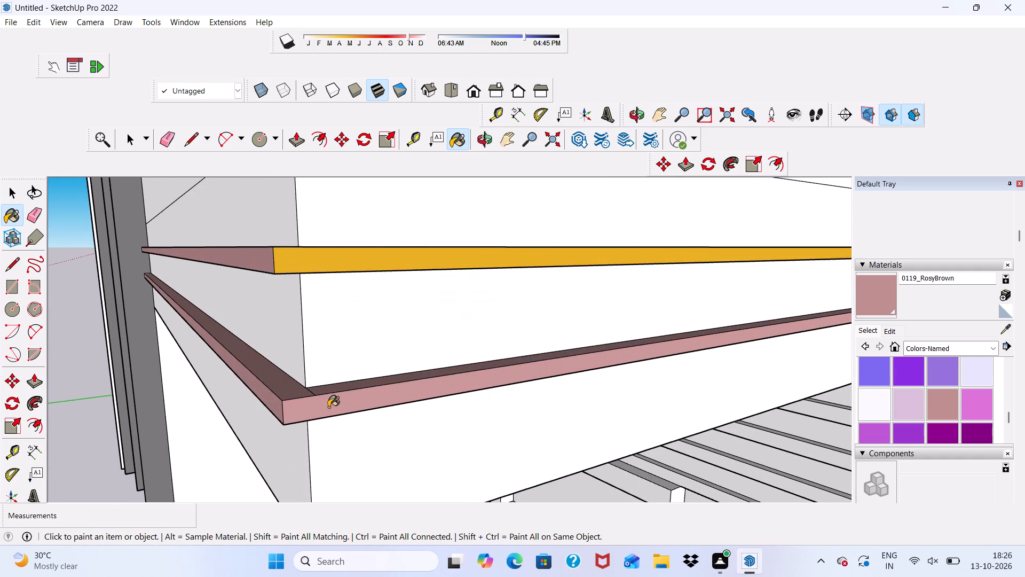
pyautogui.moveTo(326, 406); pyautogui.dragTo(317, 267, button='middle')
pyautogui.scroll(1, 330, 371)
pyautogui.scroll(-4, 330, 369)
pyautogui.moveTo(340, 378); pyautogui.dragTo(274, 493, button='middle')
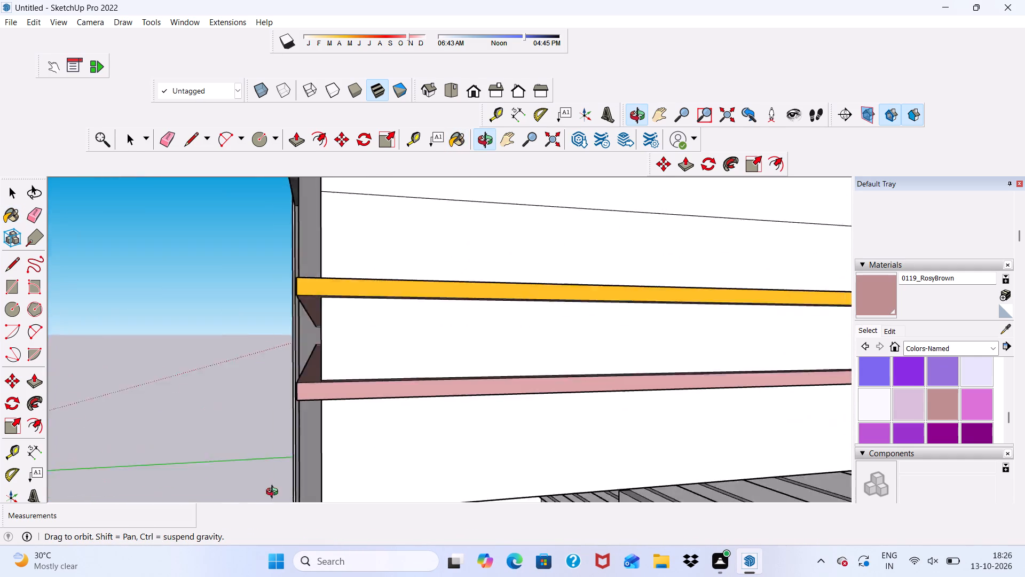
pyautogui.moveTo(274, 493); pyautogui.dragTo(257, 540, button='middle')
pyautogui.scroll(7, 414, 232)
pyautogui.click(362, 336)
pyautogui.scroll(-5, 386, 323)
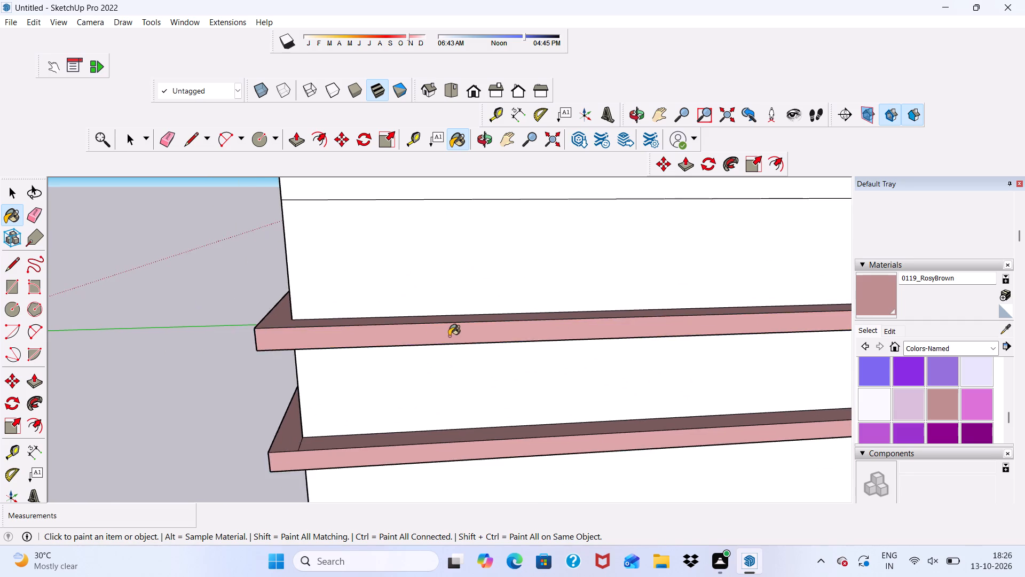
pyautogui.moveTo(449, 336); pyautogui.dragTo(408, 336, button='middle')
pyautogui.scroll(-6, 394, 328)
pyautogui.moveTo(379, 349); pyautogui.dragTo(397, 290, button='middle')
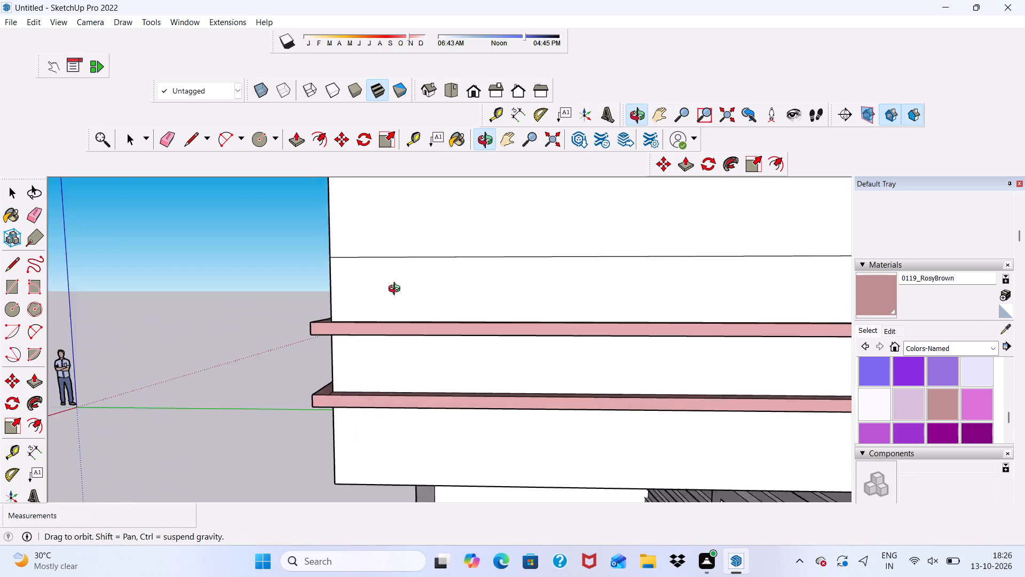
# Examine the painted balcony strips and the whole facade from several angles.
pyautogui.moveTo(397, 290); pyautogui.dragTo(448, 181, button='middle')
pyautogui.scroll(2, 460, 269)
pyautogui.scroll(-6, 431, 302)
pyautogui.scroll(-5, 290, 292)
pyautogui.moveTo(534, 313); pyautogui.dragTo(537, 381, button='middle')
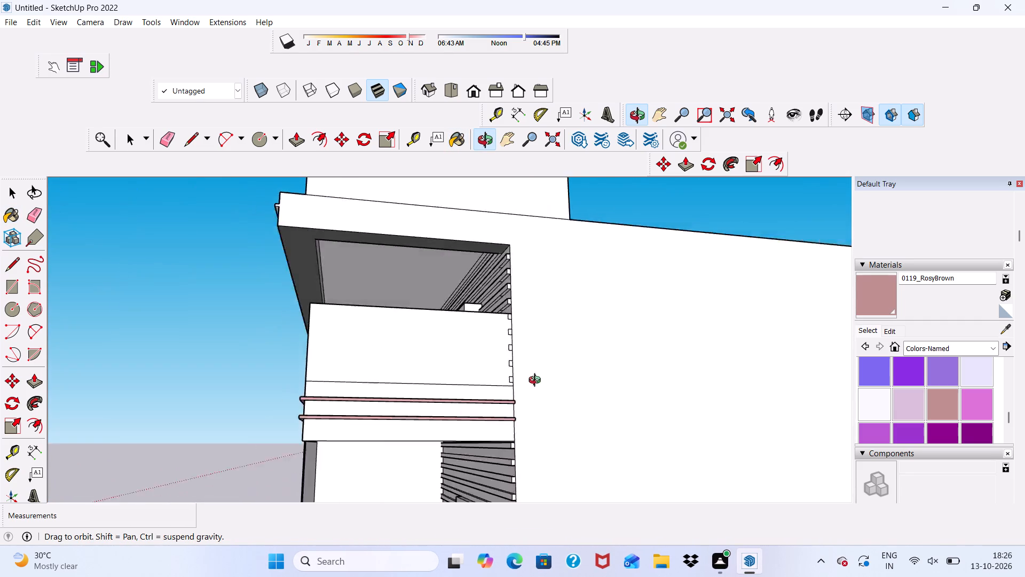
pyautogui.moveTo(537, 381); pyautogui.dragTo(674, 381, button='middle')
pyautogui.scroll(2, 299, 378)
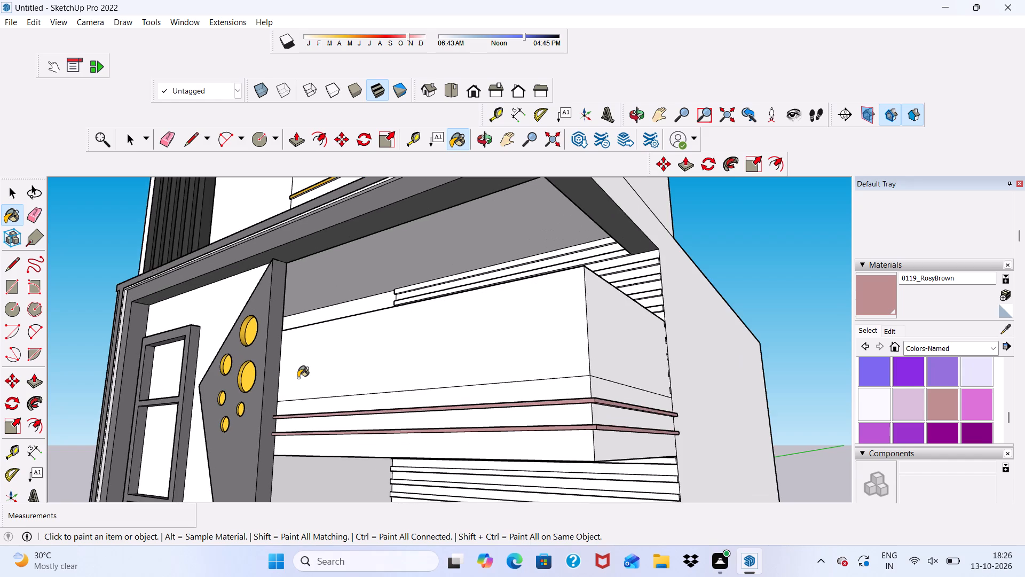
pyautogui.press('space')
pyautogui.scroll(-12, 297, 378)
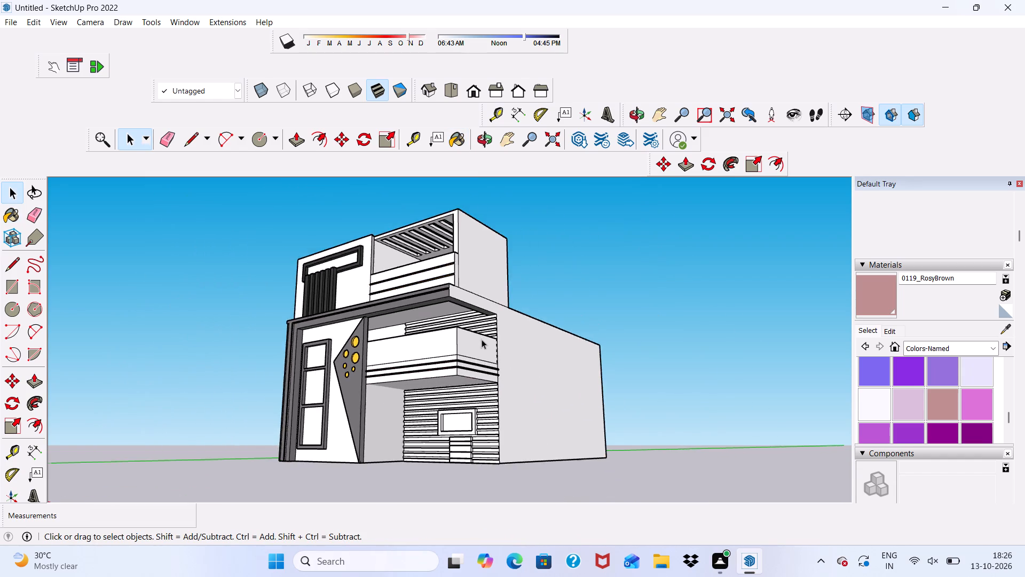
pyautogui.moveTo(482, 339); pyautogui.dragTo(562, 369, button='middle')
pyautogui.scroll(1, 562, 369)
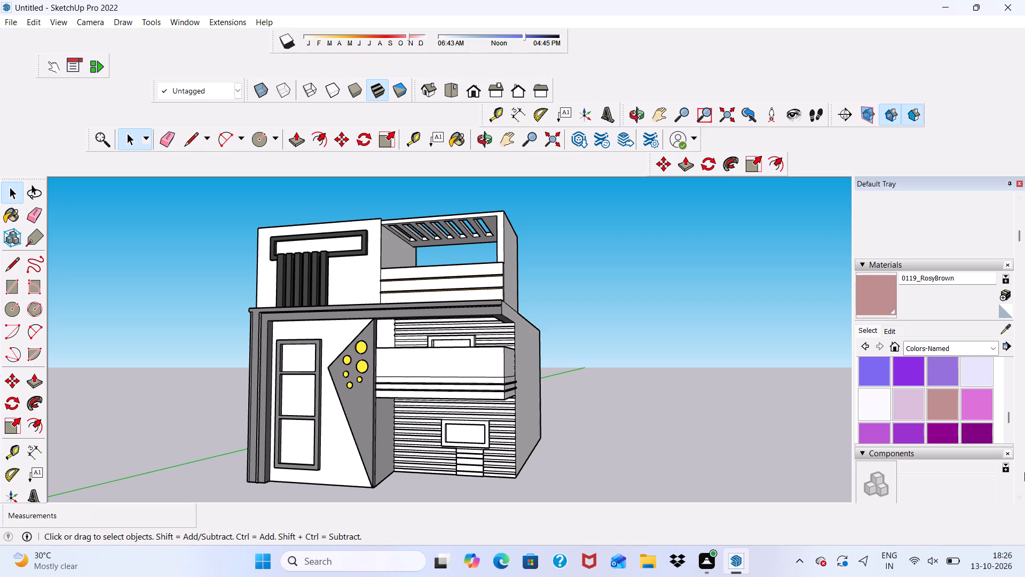
# Paint the two topmost wall strips above the balcony window with 0111_SlateGray.
pyautogui.scroll(-5, 933, 403)
pyautogui.scroll(4, 933, 403)
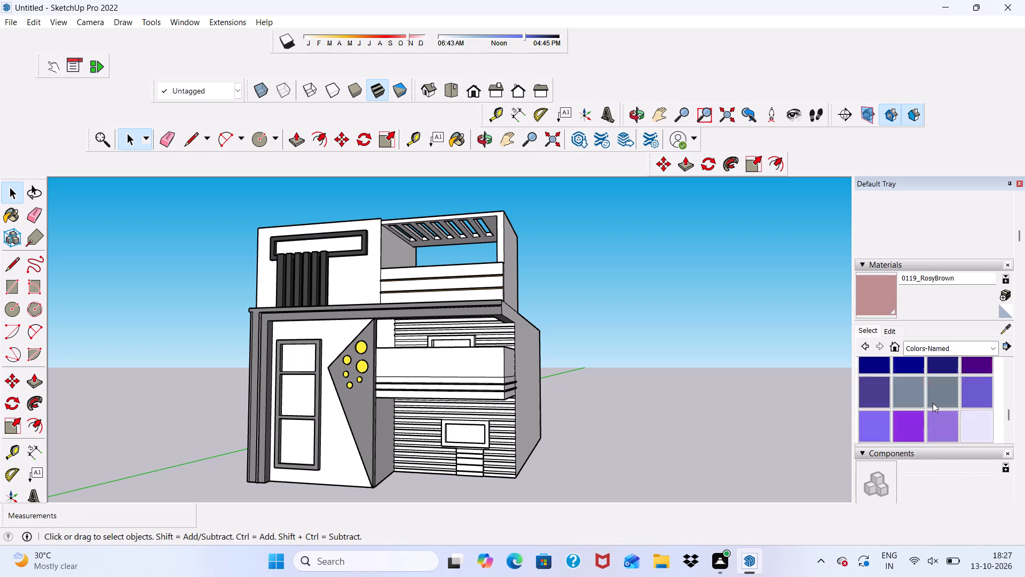
pyautogui.scroll(2, 933, 403)
pyautogui.scroll(-1, 933, 403)
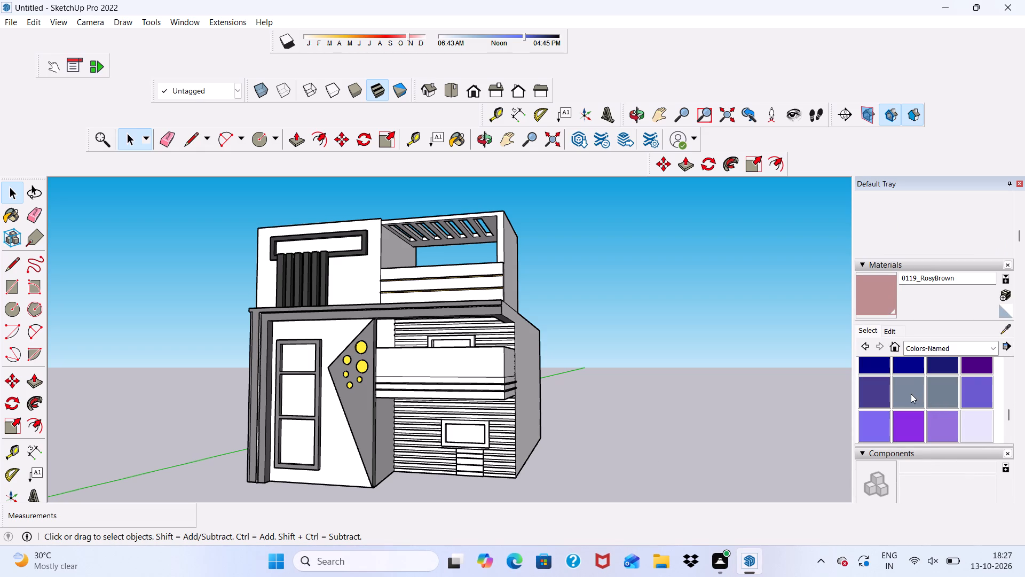
pyautogui.click(911, 394)
pyautogui.scroll(2, 248, 412)
pyautogui.click(931, 384)
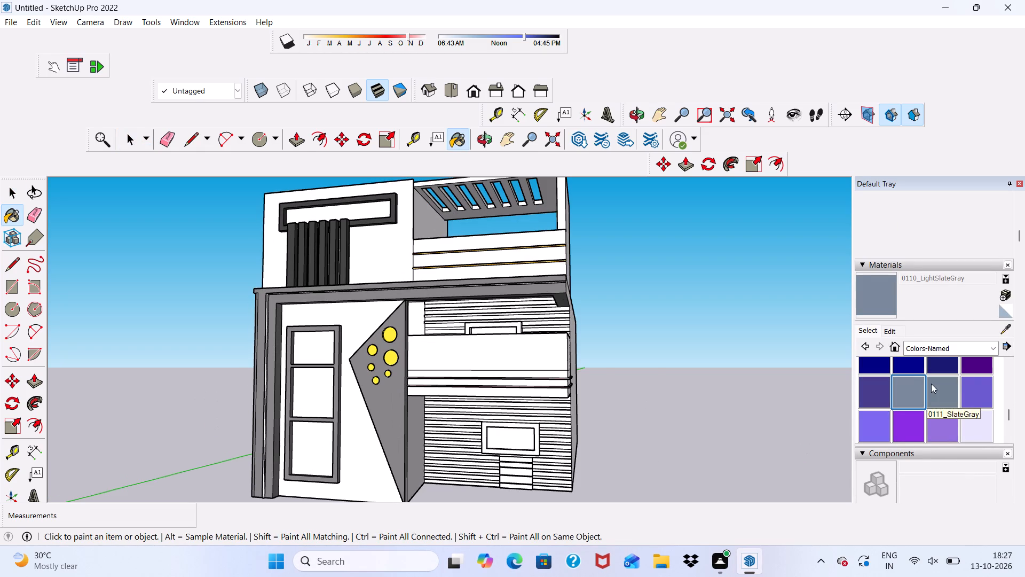
pyautogui.scroll(3, 510, 338)
pyautogui.scroll(-1, 416, 298)
pyautogui.scroll(19, 429, 305)
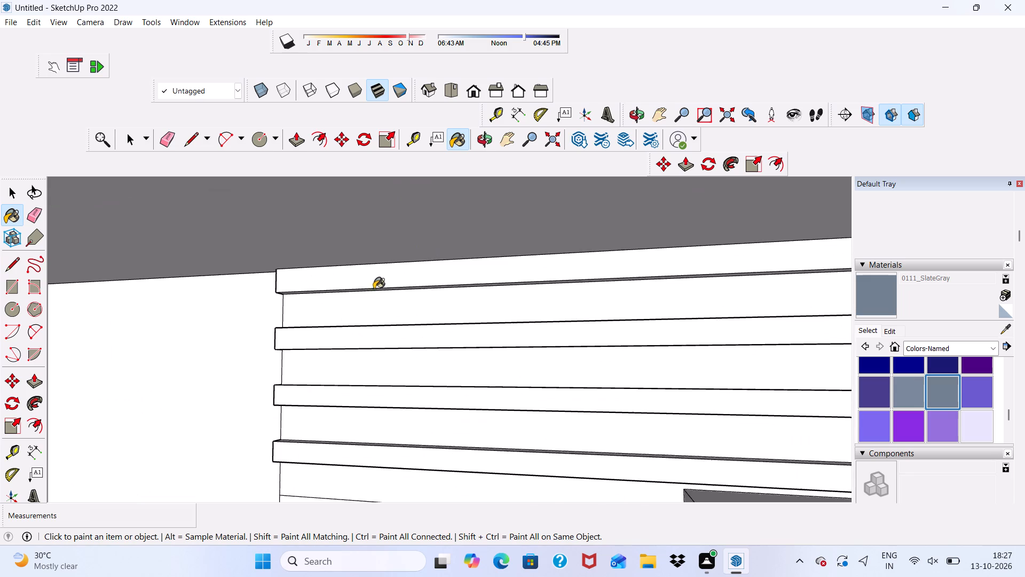
pyautogui.scroll(5, 374, 289)
pyautogui.click(365, 278)
pyautogui.click(361, 359)
pyautogui.scroll(-8, 360, 381)
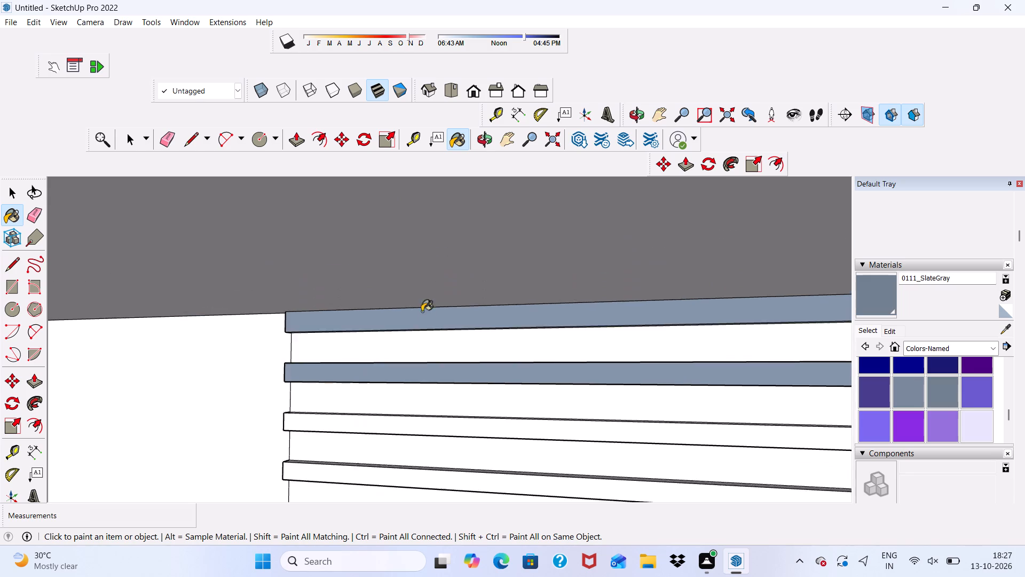
# Paint the third and fourth wall strips above the balcony window and the first strip left of it with 0111_SlateGray.
pyautogui.scroll(-12, 422, 311)
pyautogui.click(481, 98)
pyautogui.scroll(-20, 432, 181)
pyautogui.scroll(-11, 432, 181)
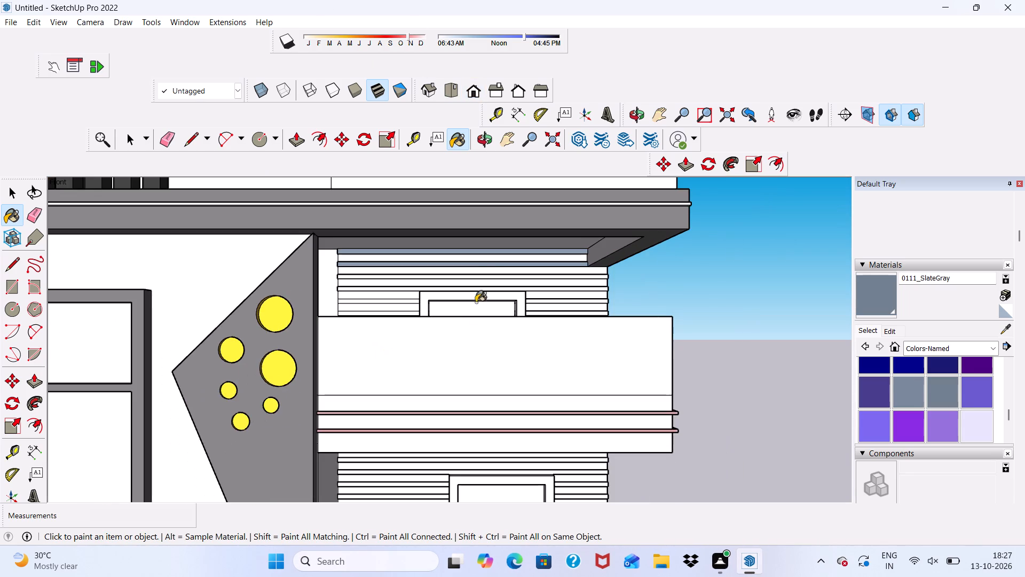
pyautogui.scroll(12, 477, 278)
pyautogui.scroll(-1, 471, 277)
pyautogui.click(471, 277)
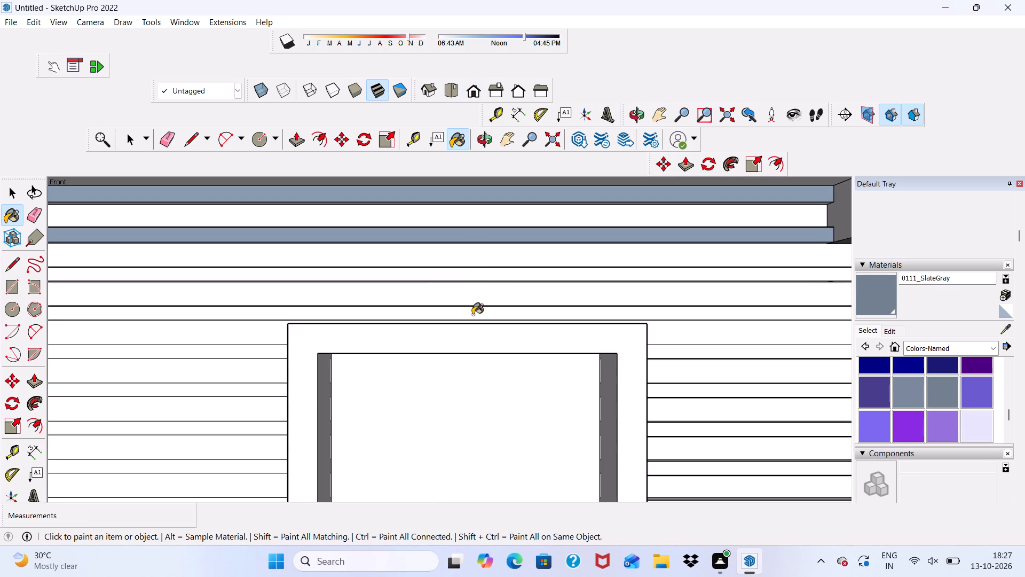
pyautogui.click(472, 315)
pyautogui.click(233, 351)
pyautogui.scroll(-4, 238, 366)
pyautogui.scroll(-3, 437, 379)
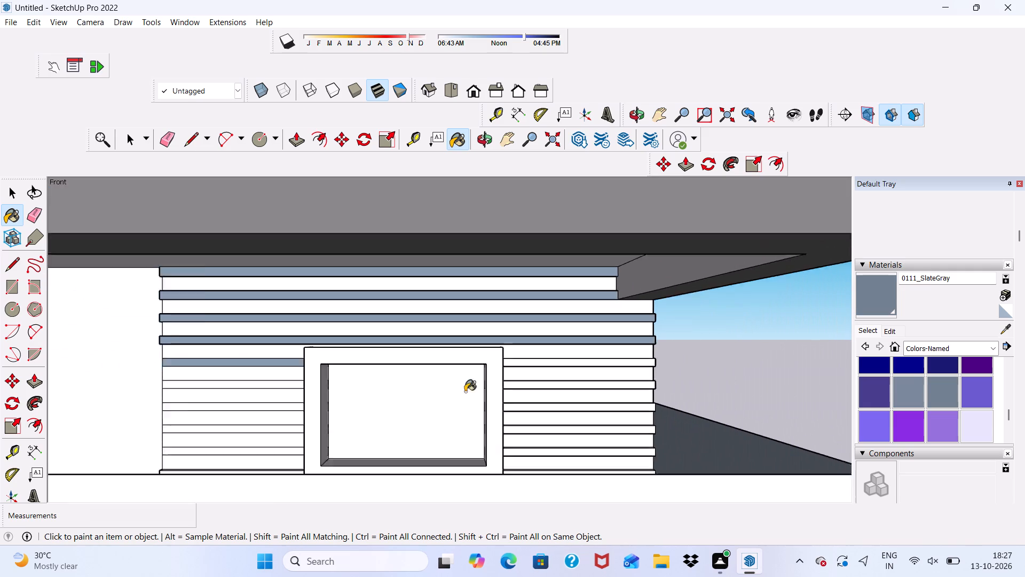
# Paint the two uppermost wall strips to the right of the balcony window with 0111_SlateGray.
pyautogui.moveTo(501, 391); pyautogui.dragTo(451, 416, button='middle')
pyautogui.scroll(-1, 499, 401)
pyautogui.scroll(5, 502, 428)
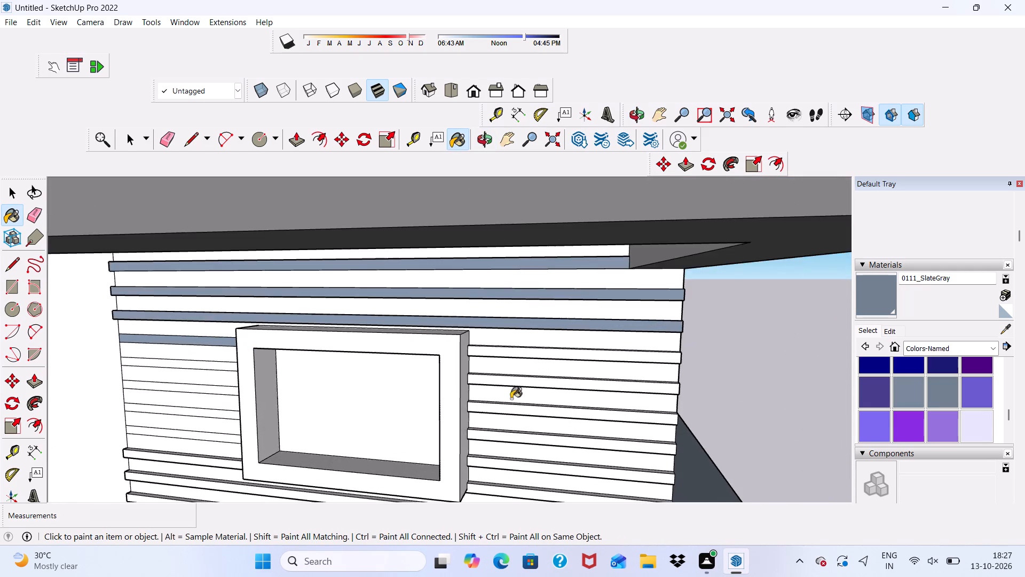
pyautogui.scroll(3, 516, 354)
pyautogui.click(516, 341)
pyautogui.click(506, 386)
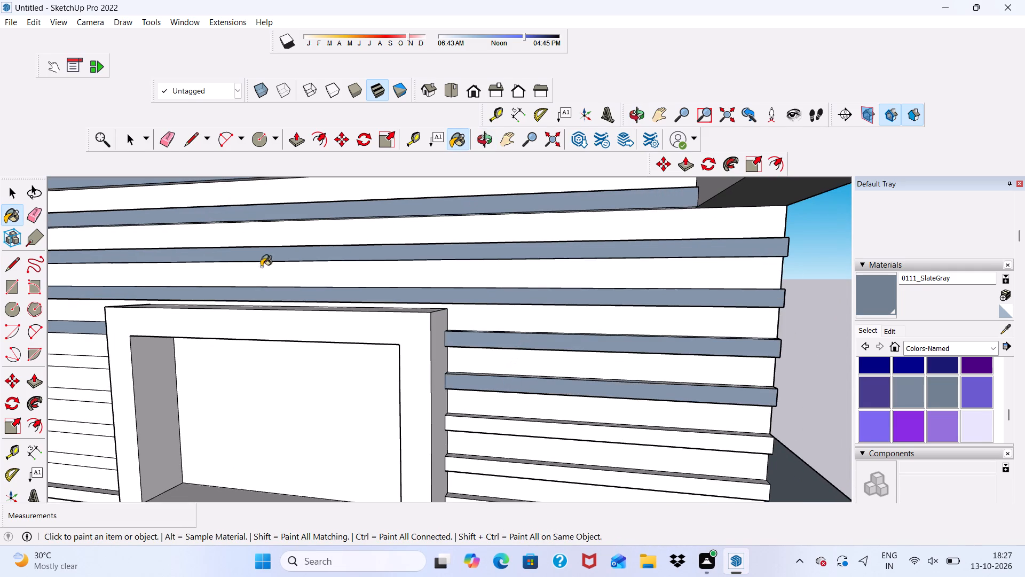
# Push/Pull the painted flat strip left of the balcony window outward 2".
pyautogui.click(293, 136)
pyautogui.scroll(4, 120, 306)
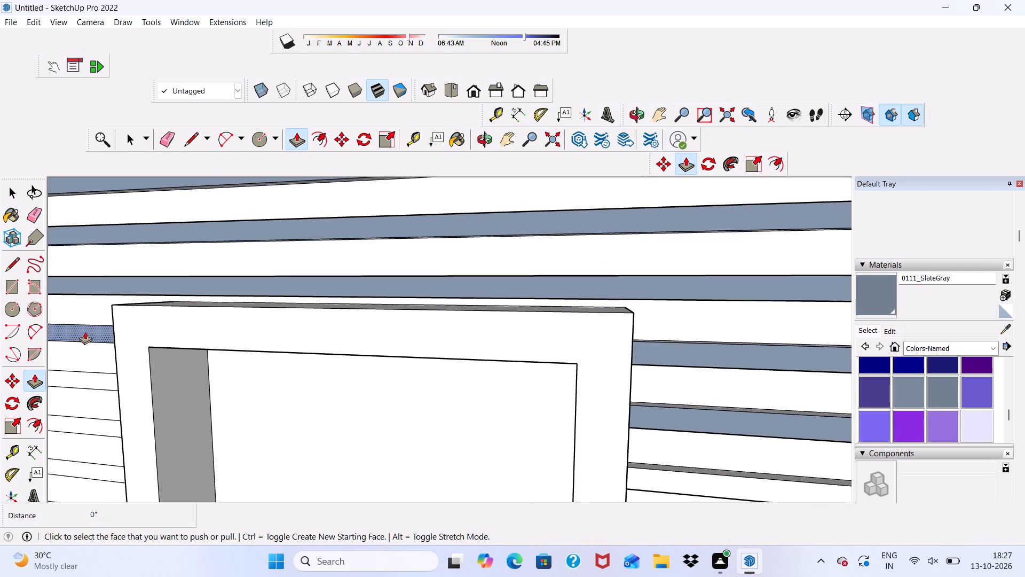
pyautogui.click(84, 330)
pyautogui.click(86, 285)
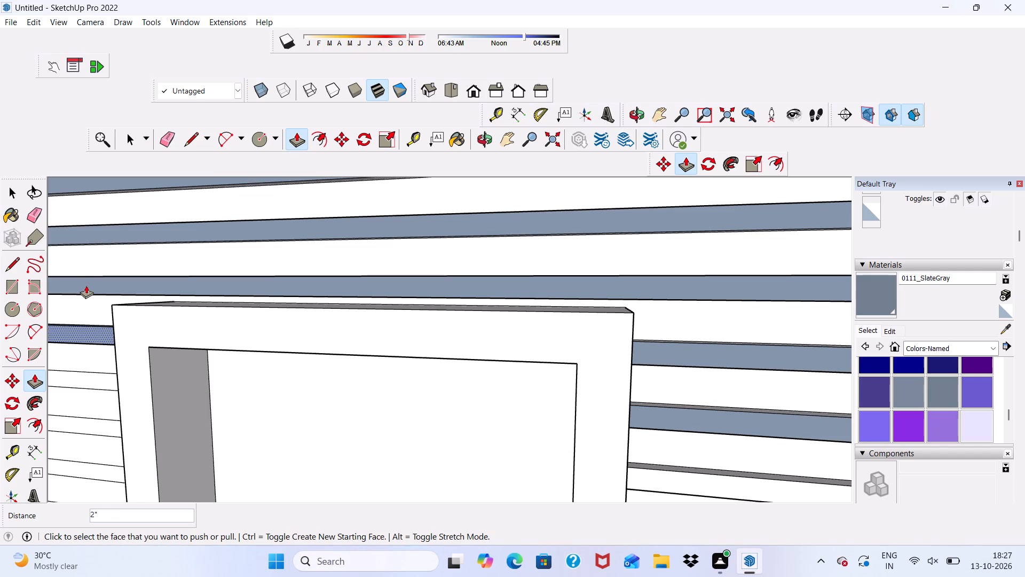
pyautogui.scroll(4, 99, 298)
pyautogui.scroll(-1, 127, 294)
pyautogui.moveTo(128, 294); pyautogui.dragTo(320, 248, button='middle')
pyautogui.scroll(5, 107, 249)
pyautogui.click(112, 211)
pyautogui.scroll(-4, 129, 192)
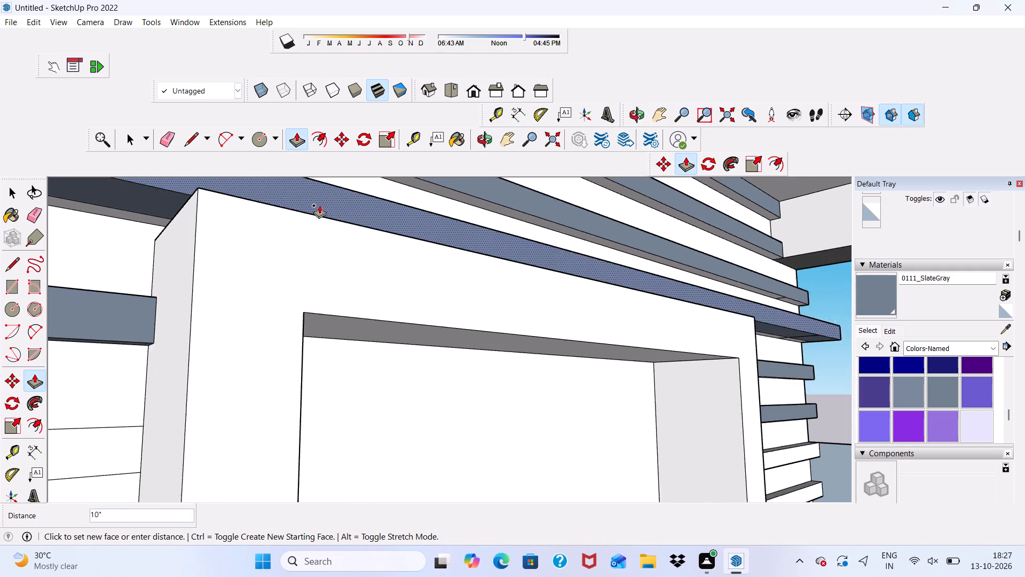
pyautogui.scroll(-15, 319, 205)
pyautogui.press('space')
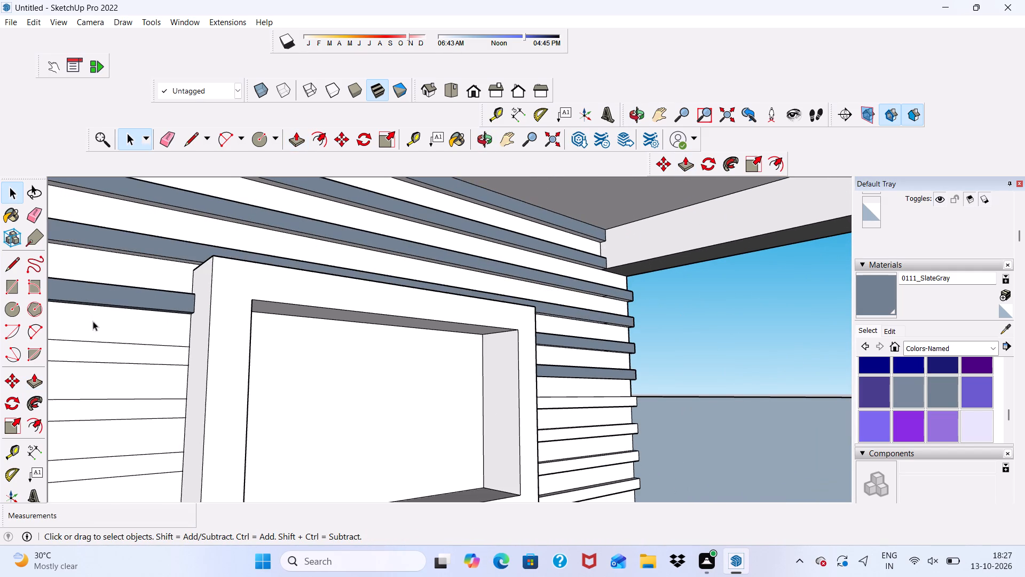
# Push/Pull the second strip left of the balcony window, just below the painted one, outward 2".
pyautogui.scroll(4, 135, 329)
pyautogui.click(136, 358)
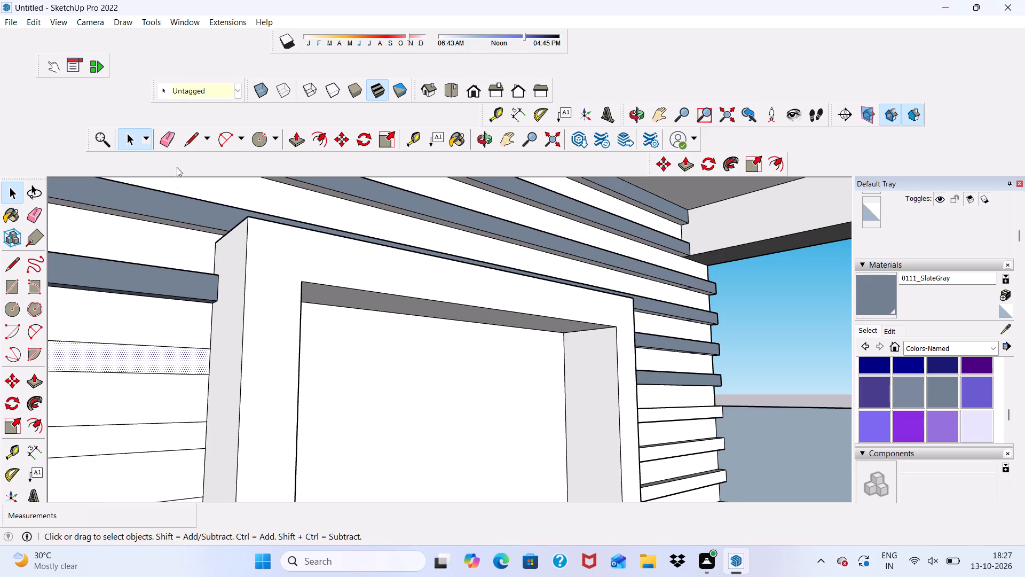
pyautogui.click(303, 141)
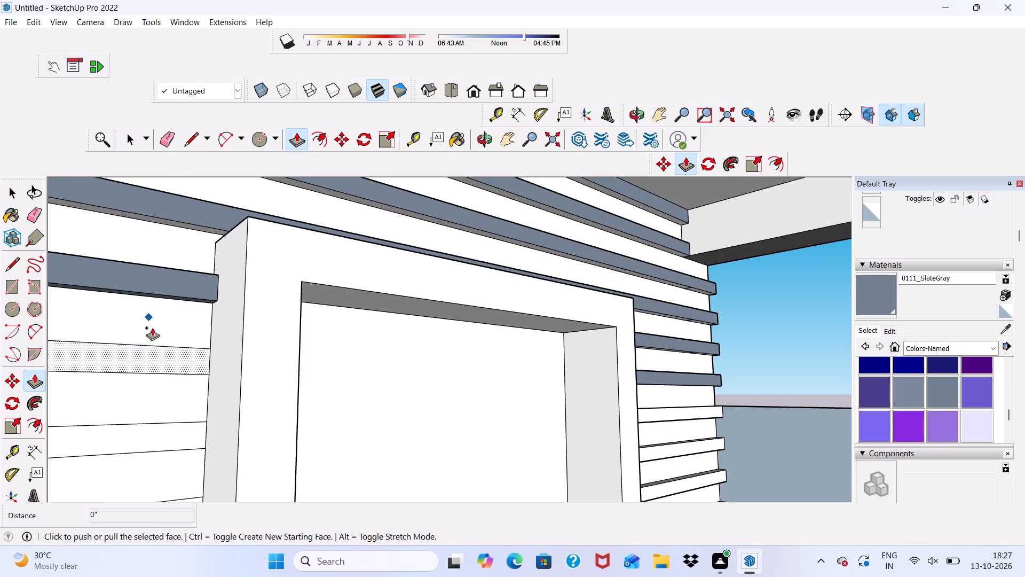
pyautogui.click(157, 356)
pyautogui.click(135, 287)
pyautogui.scroll(-2, 122, 248)
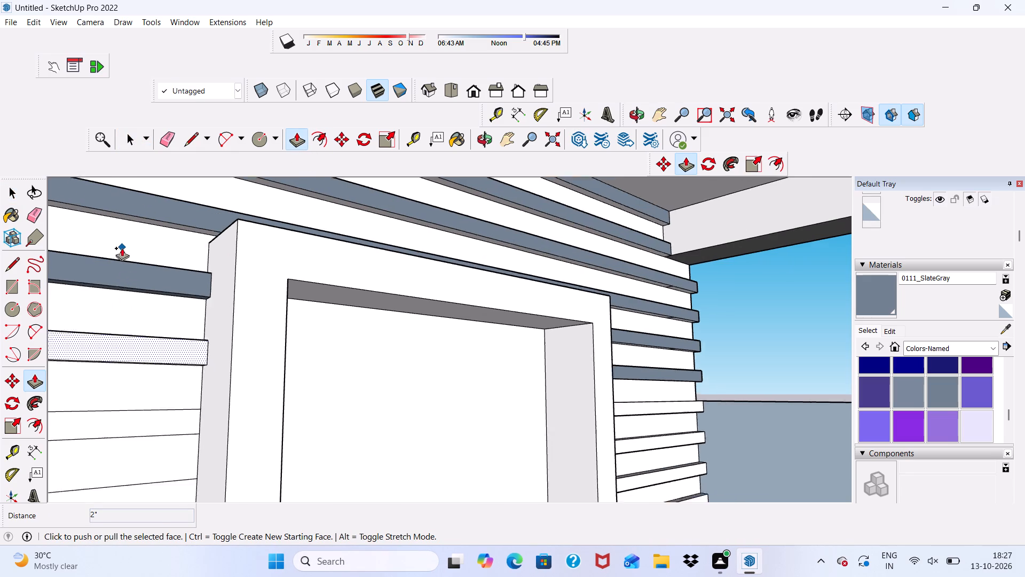
# Push/Pull the third strip left of the balcony window outward 2".
pyautogui.scroll(-5, 122, 248)
pyautogui.scroll(-4, 229, 237)
pyautogui.click(473, 91)
pyautogui.scroll(-4, 0, 252)
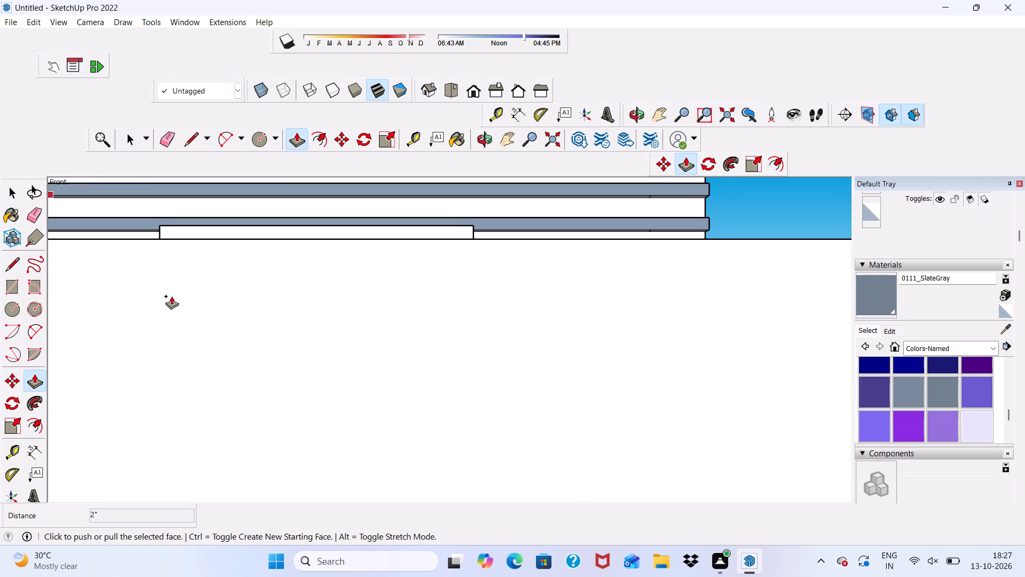
pyautogui.scroll(-20, 171, 296)
pyautogui.scroll(12, 110, 276)
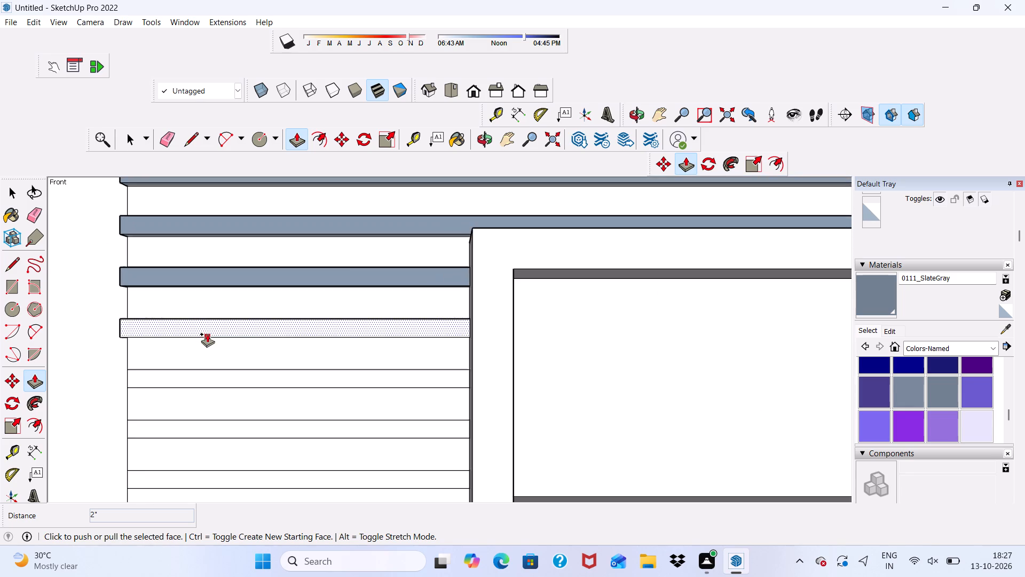
pyautogui.moveTo(203, 344); pyautogui.dragTo(362, 338, button='middle')
pyautogui.scroll(6, 319, 385)
pyautogui.press('space')
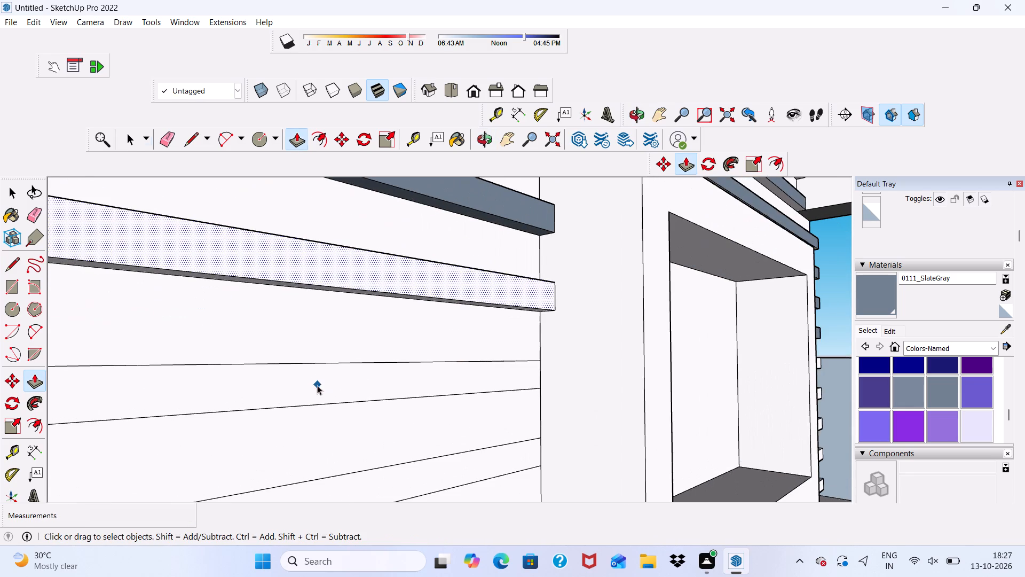
pyautogui.click(293, 385)
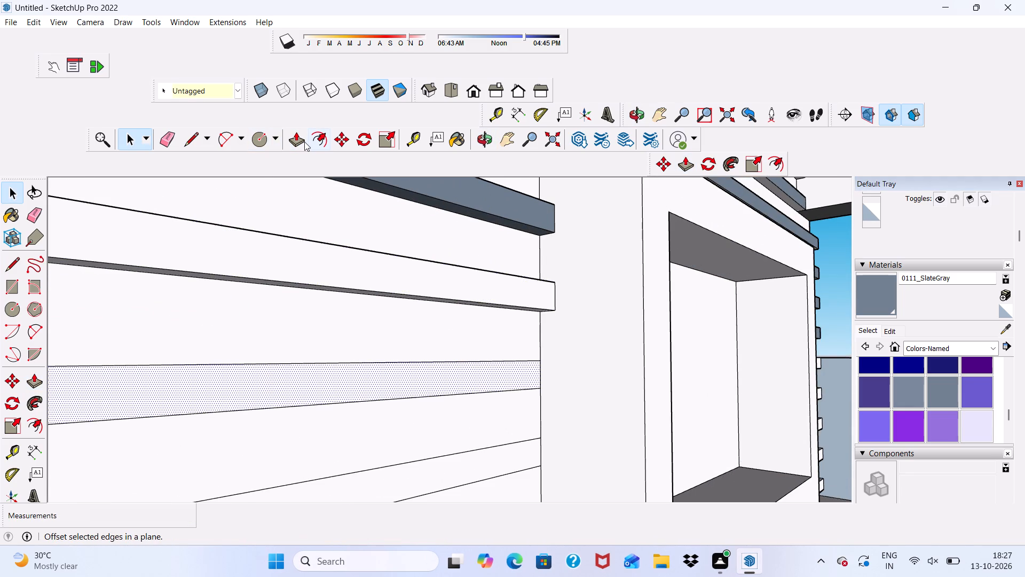
pyautogui.click(304, 142)
pyautogui.click(253, 387)
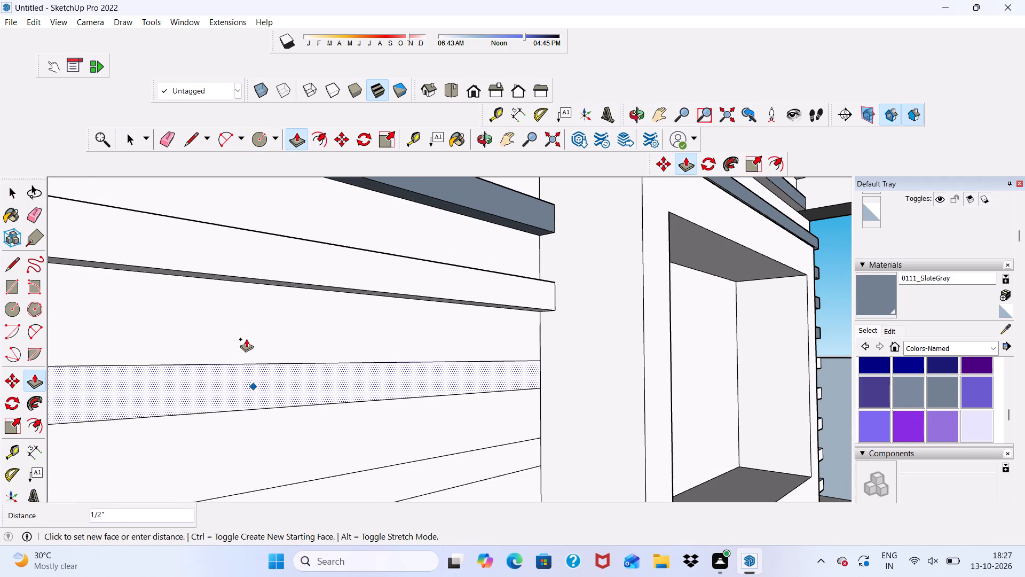
pyautogui.click(211, 271)
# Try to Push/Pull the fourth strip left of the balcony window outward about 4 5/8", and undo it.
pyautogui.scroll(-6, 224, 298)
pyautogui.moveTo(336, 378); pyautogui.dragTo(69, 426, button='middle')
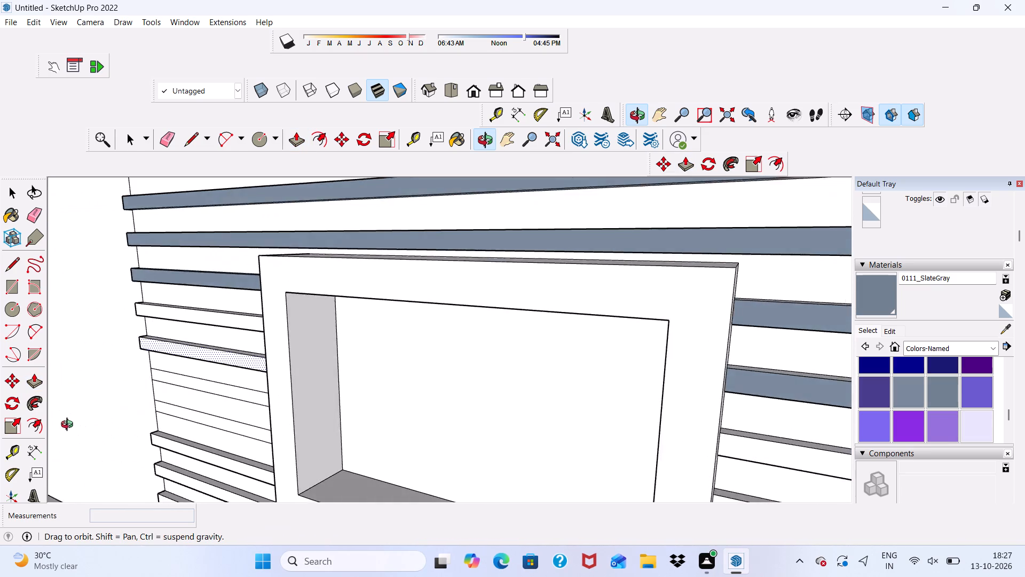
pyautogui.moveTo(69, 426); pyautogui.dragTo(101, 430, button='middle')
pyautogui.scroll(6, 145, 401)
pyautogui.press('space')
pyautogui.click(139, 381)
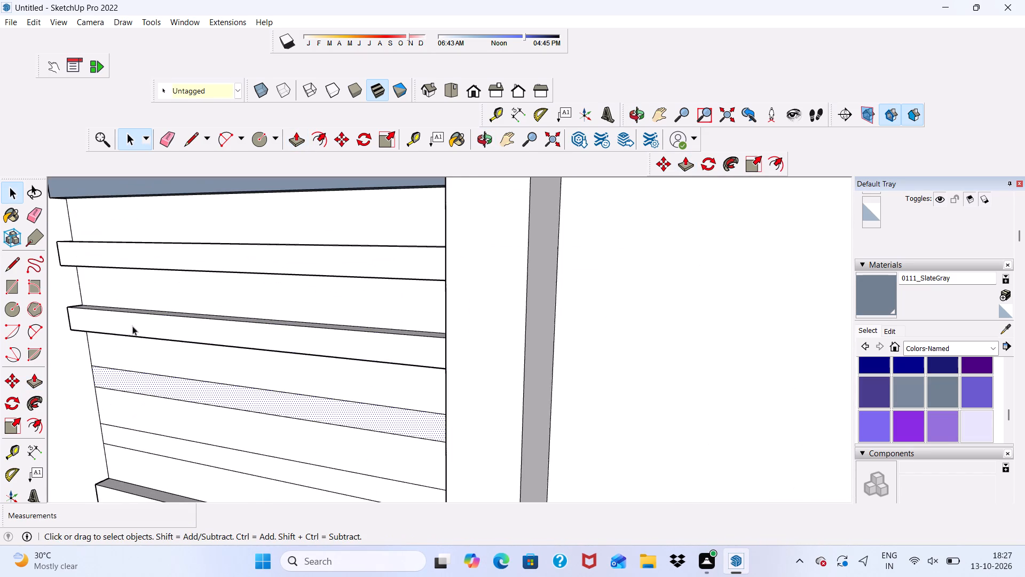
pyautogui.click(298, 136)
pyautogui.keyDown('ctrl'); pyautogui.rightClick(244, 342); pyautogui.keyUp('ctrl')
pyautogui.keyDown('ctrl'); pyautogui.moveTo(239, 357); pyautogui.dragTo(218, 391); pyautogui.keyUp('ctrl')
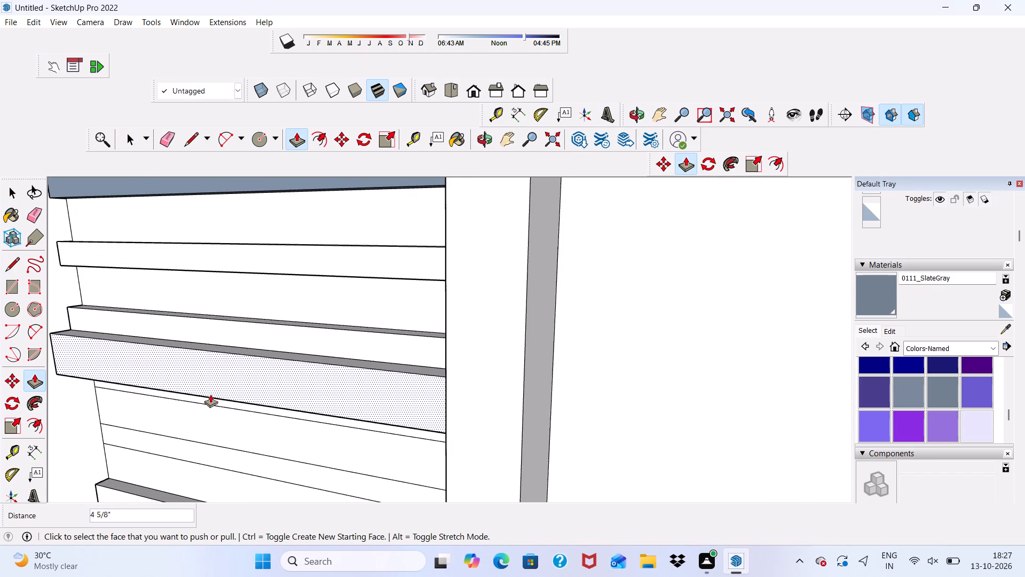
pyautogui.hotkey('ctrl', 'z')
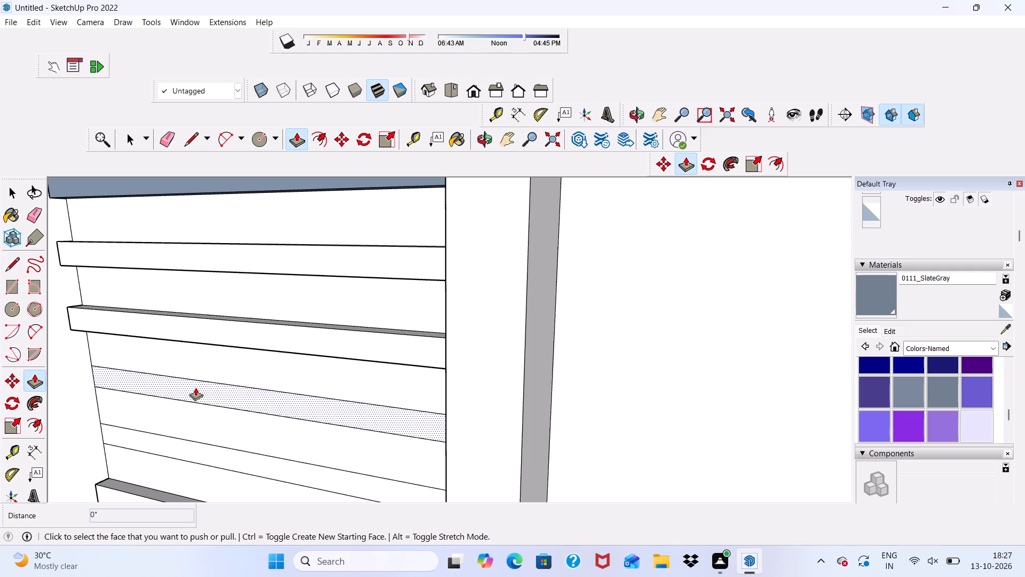
# Push/Pull the two remaining flat strips left of the balcony window outward 2" each.
pyautogui.click(195, 387)
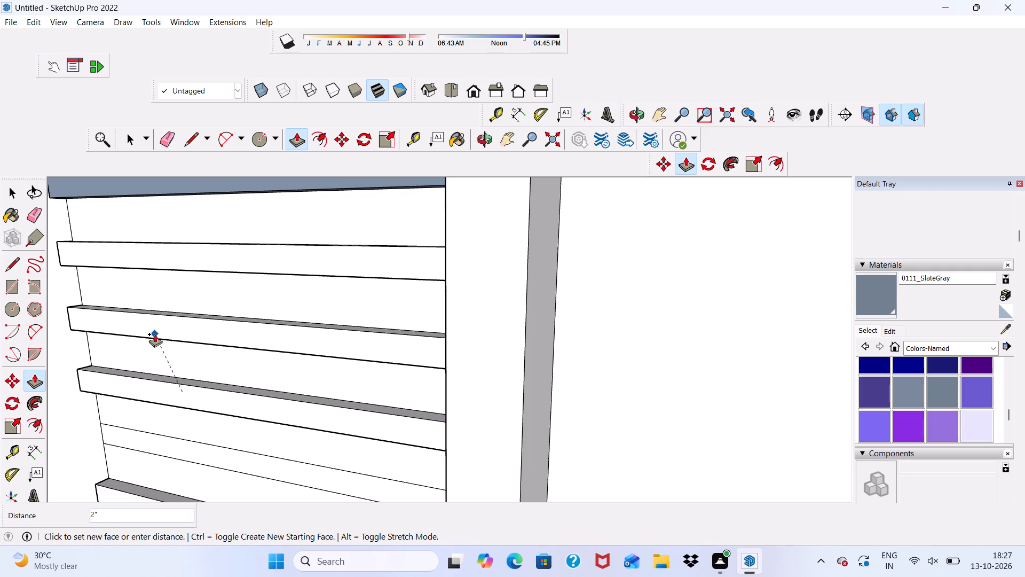
pyautogui.click(155, 334)
pyautogui.scroll(-4, 160, 333)
pyautogui.scroll(4, 183, 423)
pyautogui.click(183, 423)
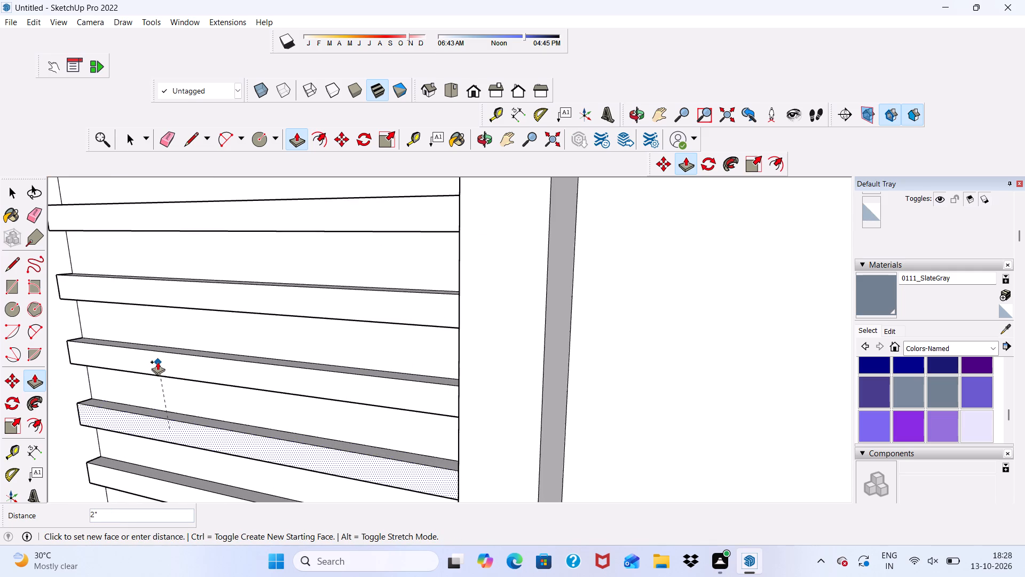
pyautogui.scroll(5, 166, 378)
pyautogui.click(167, 371)
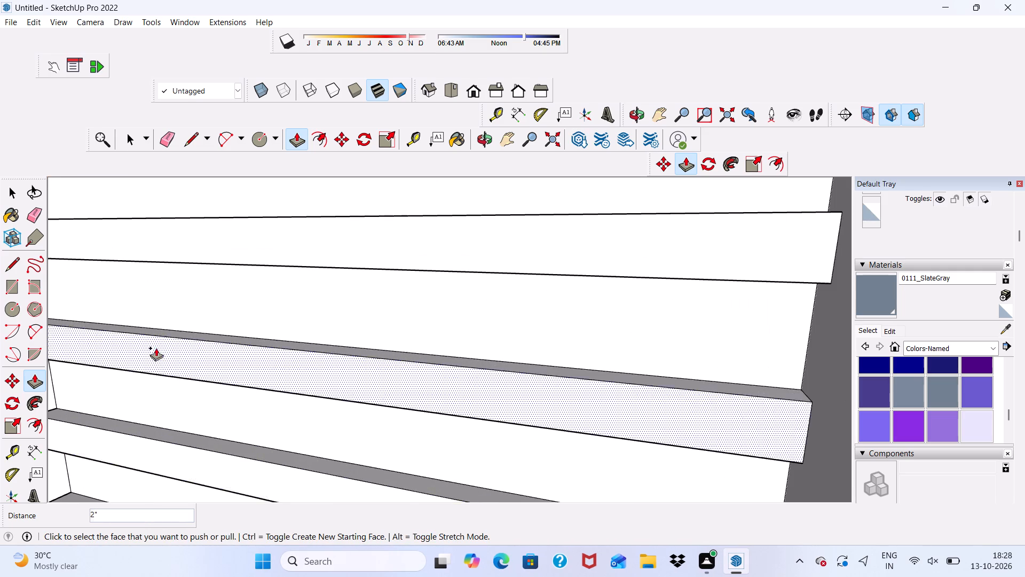
pyautogui.scroll(-14, 156, 348)
pyautogui.press('space')
pyautogui.scroll(-11, 217, 342)
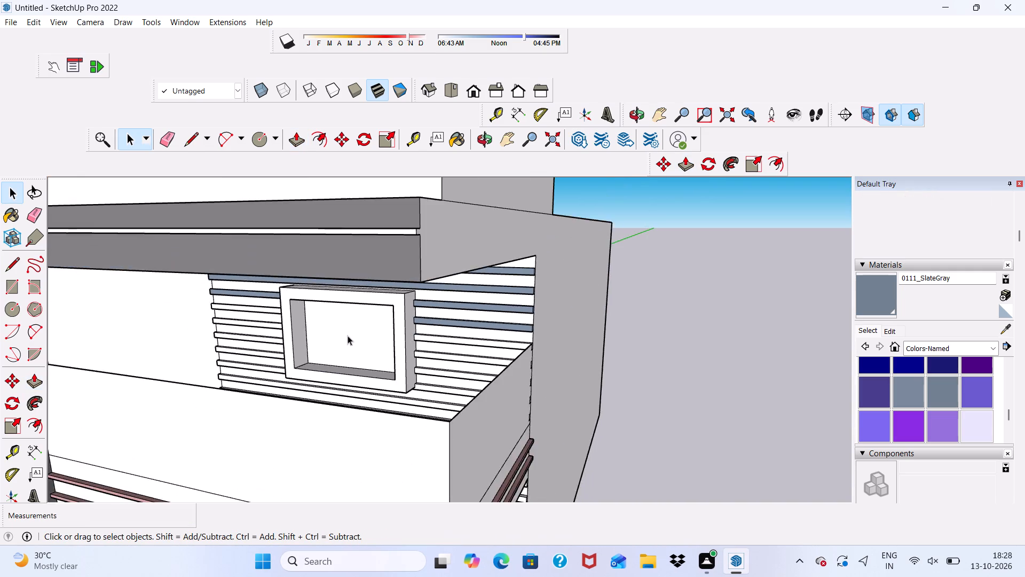
pyautogui.moveTo(348, 336); pyautogui.dragTo(434, 315, button='middle')
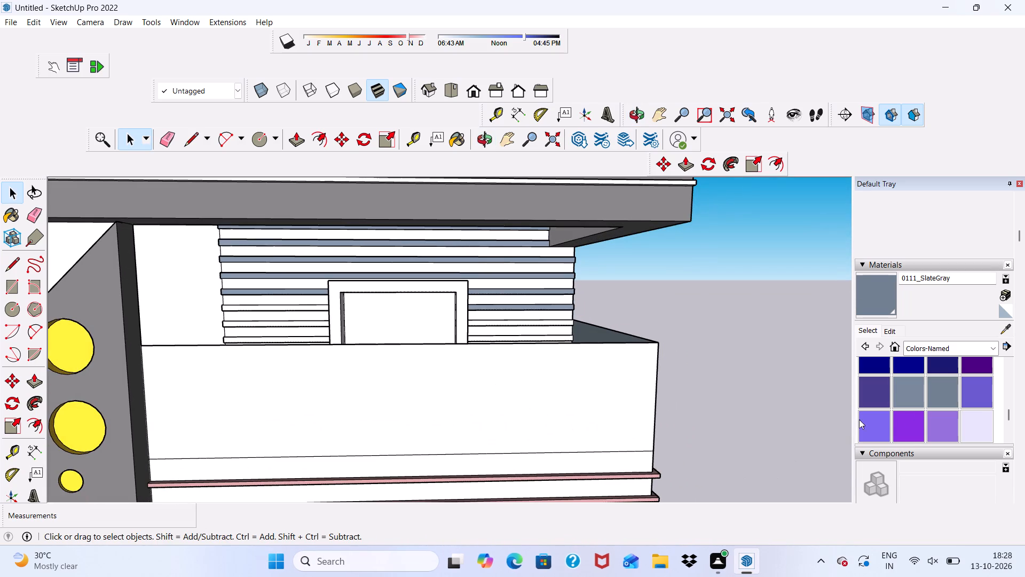
# Paint the two upper strips right of the balcony window and the two strips just above it with 0110_LightSlateGray.
pyautogui.click(912, 393)
pyautogui.scroll(5, 633, 346)
pyautogui.scroll(5, 525, 208)
pyautogui.scroll(-5, 523, 203)
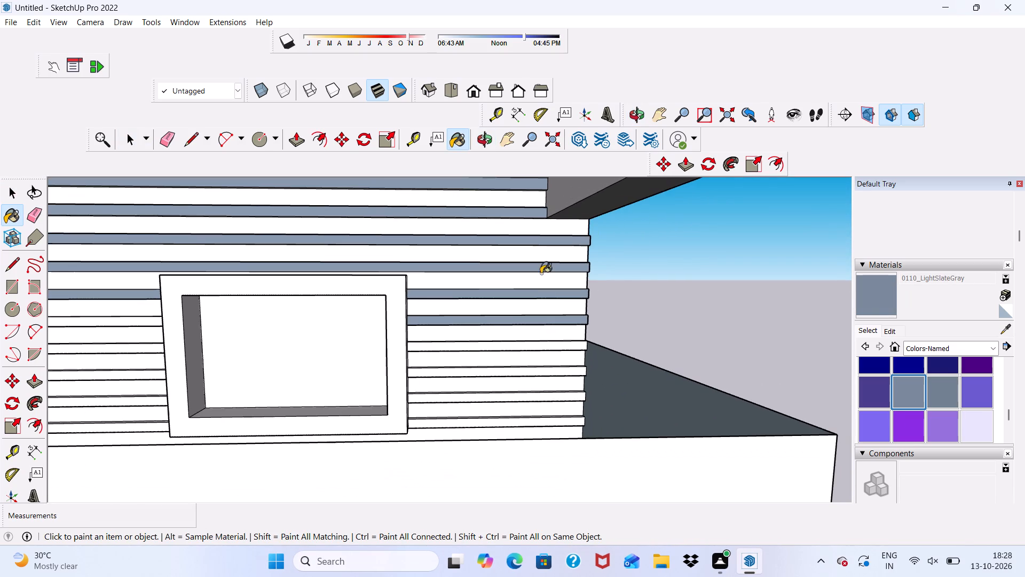
pyautogui.click(555, 316)
pyautogui.scroll(4, 552, 305)
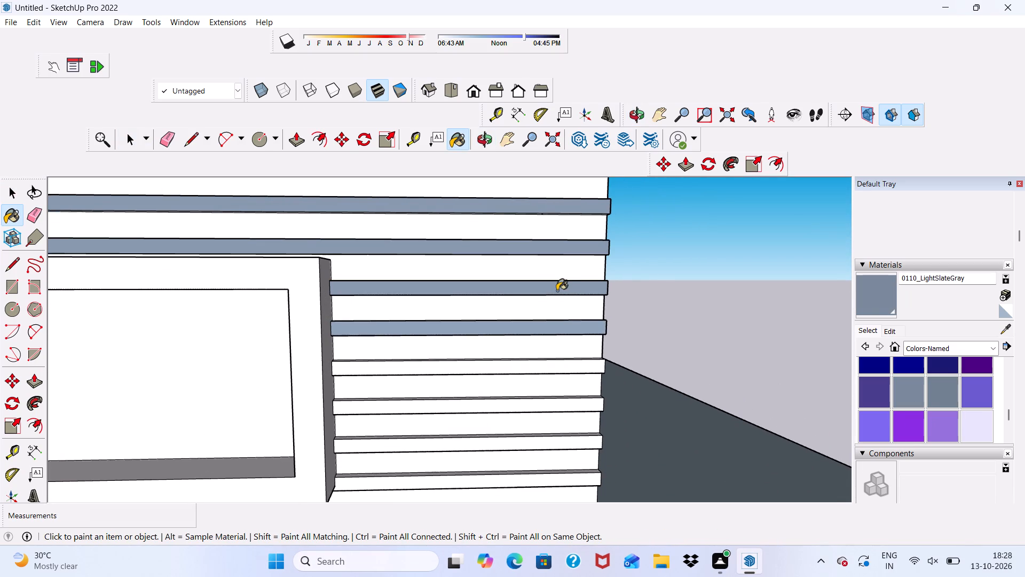
pyautogui.click(557, 291)
pyautogui.click(565, 330)
pyautogui.click(549, 246)
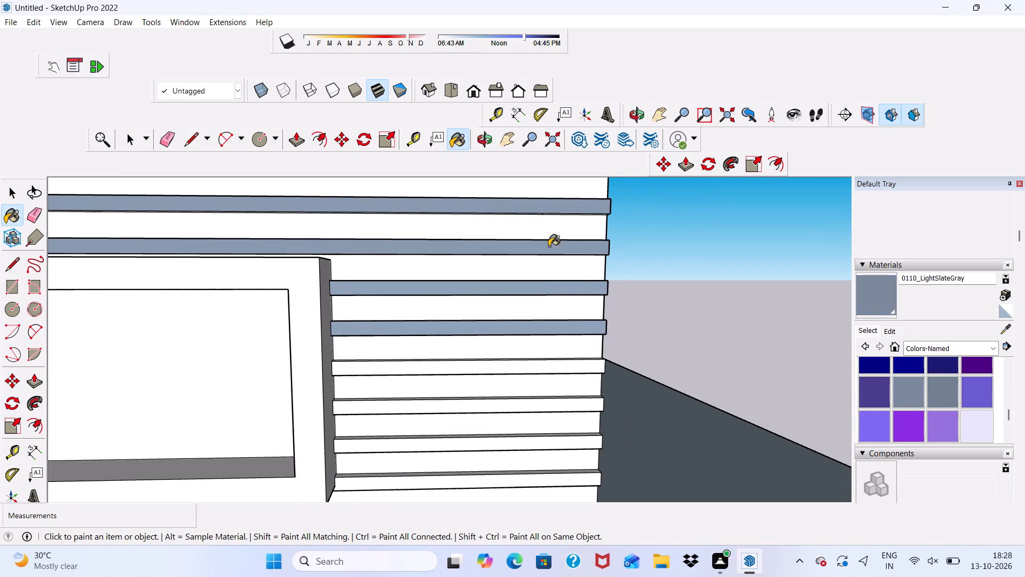
pyautogui.click(549, 204)
# Paint the two highest wall strips, directly beneath the projecting slab, with 0110_LightSlateGray.
pyautogui.scroll(-9, 554, 409)
pyautogui.moveTo(497, 443); pyautogui.dragTo(493, 409, button='middle')
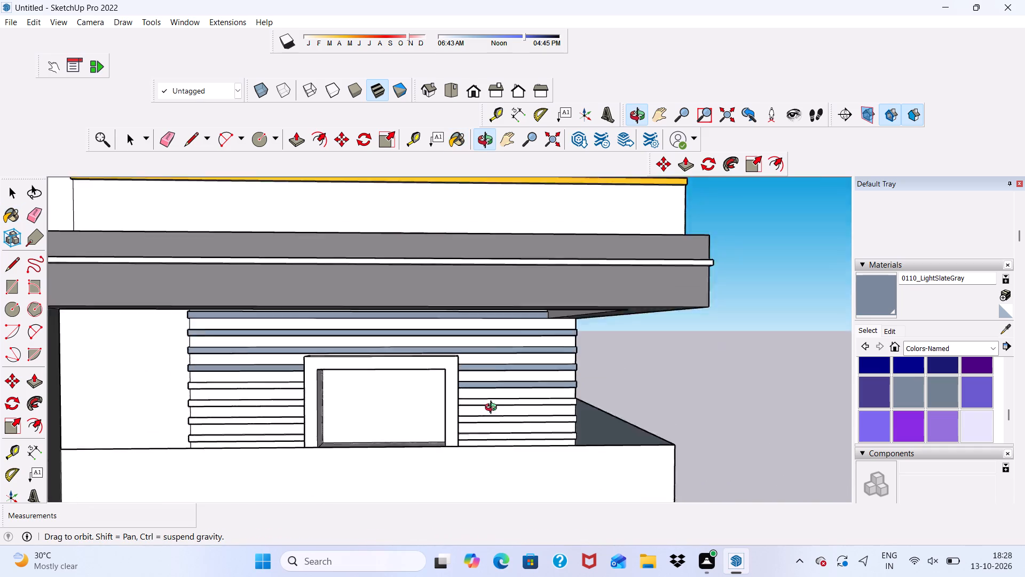
pyautogui.moveTo(493, 409); pyautogui.dragTo(494, 390, button='middle')
pyautogui.scroll(6, 482, 305)
pyautogui.click(483, 292)
pyautogui.click(479, 254)
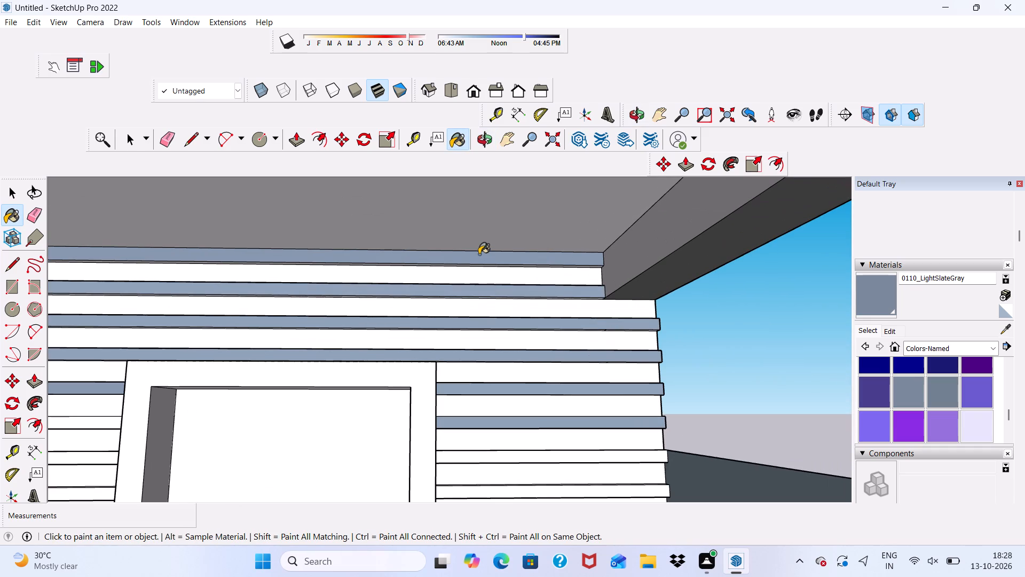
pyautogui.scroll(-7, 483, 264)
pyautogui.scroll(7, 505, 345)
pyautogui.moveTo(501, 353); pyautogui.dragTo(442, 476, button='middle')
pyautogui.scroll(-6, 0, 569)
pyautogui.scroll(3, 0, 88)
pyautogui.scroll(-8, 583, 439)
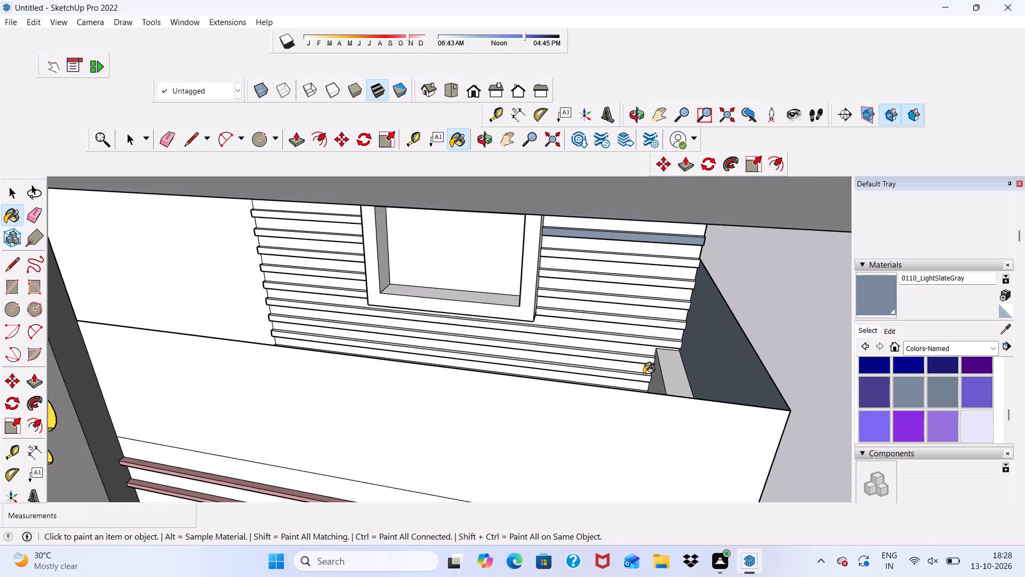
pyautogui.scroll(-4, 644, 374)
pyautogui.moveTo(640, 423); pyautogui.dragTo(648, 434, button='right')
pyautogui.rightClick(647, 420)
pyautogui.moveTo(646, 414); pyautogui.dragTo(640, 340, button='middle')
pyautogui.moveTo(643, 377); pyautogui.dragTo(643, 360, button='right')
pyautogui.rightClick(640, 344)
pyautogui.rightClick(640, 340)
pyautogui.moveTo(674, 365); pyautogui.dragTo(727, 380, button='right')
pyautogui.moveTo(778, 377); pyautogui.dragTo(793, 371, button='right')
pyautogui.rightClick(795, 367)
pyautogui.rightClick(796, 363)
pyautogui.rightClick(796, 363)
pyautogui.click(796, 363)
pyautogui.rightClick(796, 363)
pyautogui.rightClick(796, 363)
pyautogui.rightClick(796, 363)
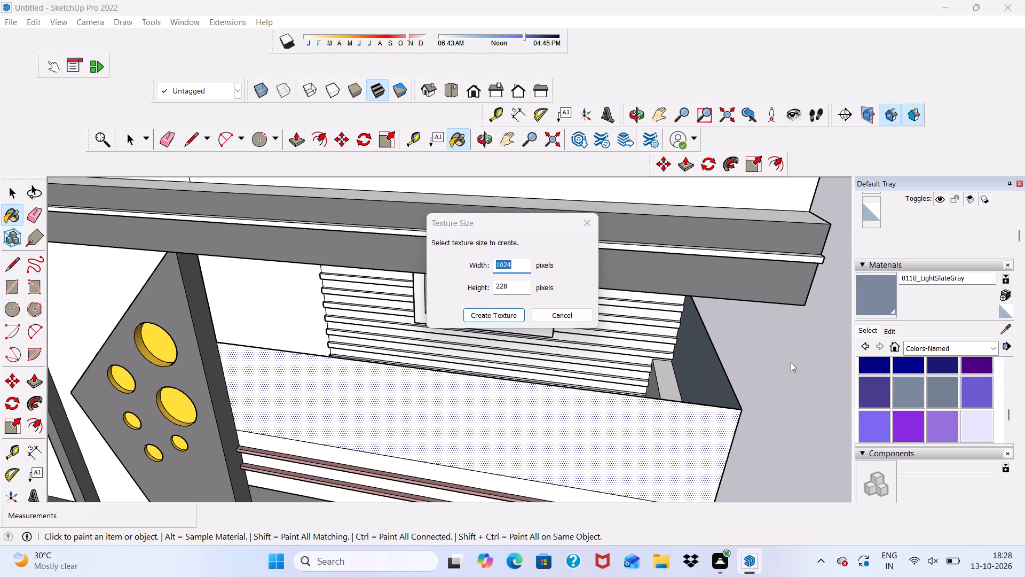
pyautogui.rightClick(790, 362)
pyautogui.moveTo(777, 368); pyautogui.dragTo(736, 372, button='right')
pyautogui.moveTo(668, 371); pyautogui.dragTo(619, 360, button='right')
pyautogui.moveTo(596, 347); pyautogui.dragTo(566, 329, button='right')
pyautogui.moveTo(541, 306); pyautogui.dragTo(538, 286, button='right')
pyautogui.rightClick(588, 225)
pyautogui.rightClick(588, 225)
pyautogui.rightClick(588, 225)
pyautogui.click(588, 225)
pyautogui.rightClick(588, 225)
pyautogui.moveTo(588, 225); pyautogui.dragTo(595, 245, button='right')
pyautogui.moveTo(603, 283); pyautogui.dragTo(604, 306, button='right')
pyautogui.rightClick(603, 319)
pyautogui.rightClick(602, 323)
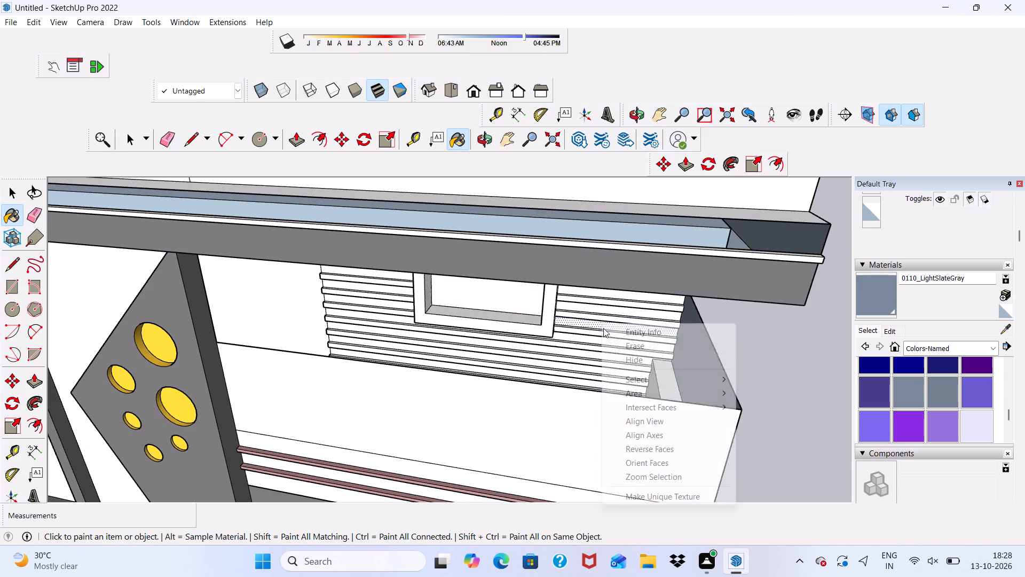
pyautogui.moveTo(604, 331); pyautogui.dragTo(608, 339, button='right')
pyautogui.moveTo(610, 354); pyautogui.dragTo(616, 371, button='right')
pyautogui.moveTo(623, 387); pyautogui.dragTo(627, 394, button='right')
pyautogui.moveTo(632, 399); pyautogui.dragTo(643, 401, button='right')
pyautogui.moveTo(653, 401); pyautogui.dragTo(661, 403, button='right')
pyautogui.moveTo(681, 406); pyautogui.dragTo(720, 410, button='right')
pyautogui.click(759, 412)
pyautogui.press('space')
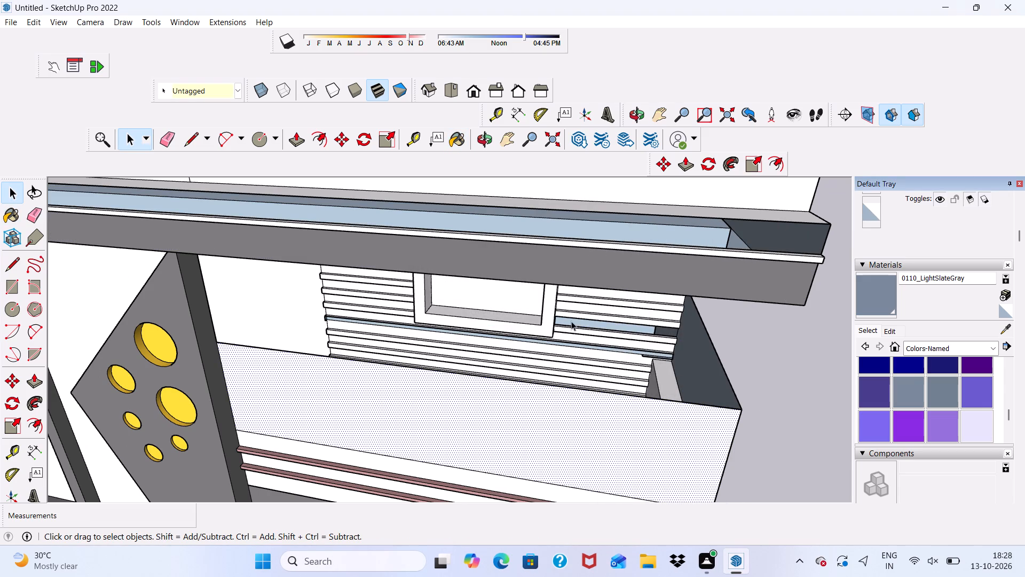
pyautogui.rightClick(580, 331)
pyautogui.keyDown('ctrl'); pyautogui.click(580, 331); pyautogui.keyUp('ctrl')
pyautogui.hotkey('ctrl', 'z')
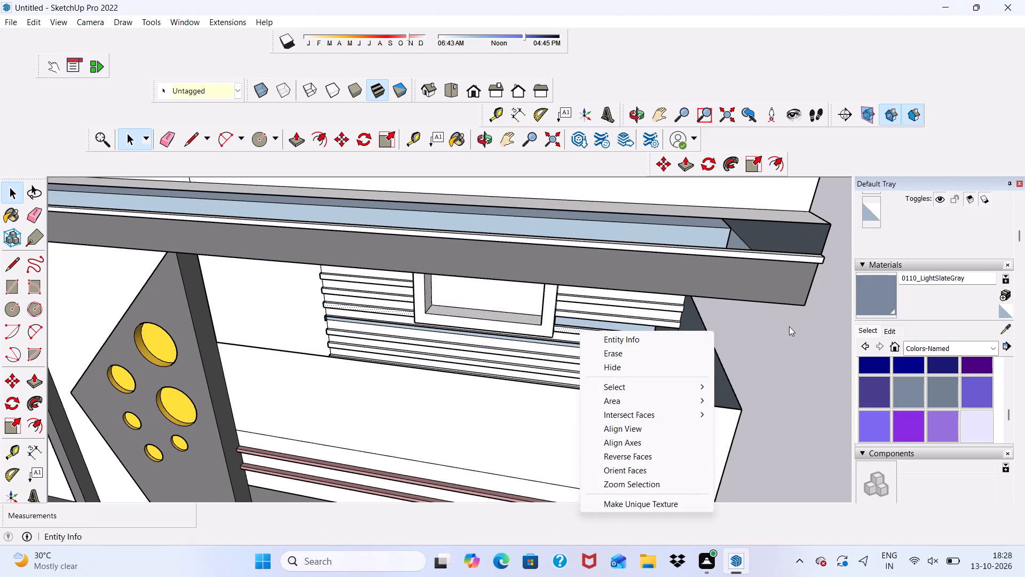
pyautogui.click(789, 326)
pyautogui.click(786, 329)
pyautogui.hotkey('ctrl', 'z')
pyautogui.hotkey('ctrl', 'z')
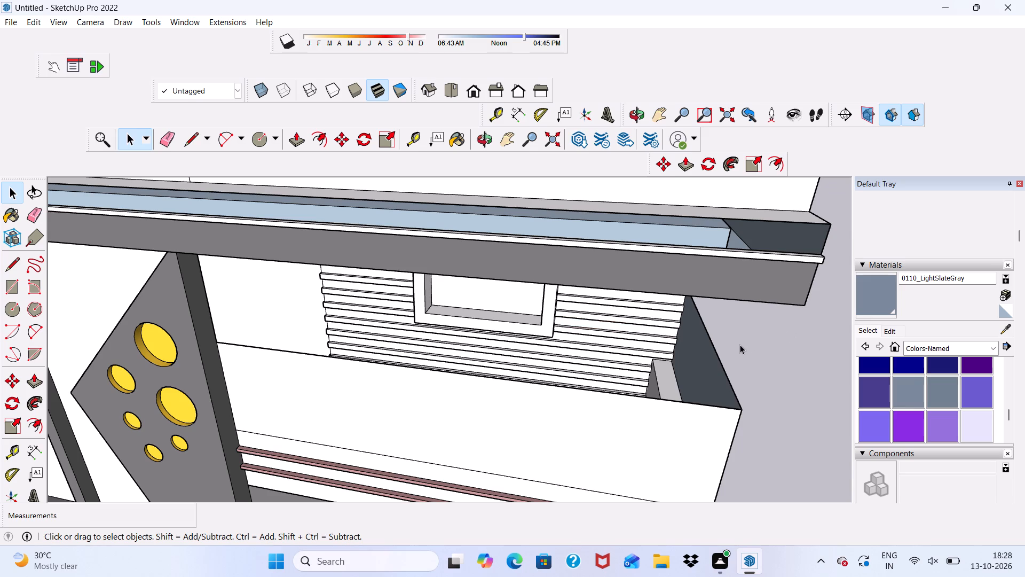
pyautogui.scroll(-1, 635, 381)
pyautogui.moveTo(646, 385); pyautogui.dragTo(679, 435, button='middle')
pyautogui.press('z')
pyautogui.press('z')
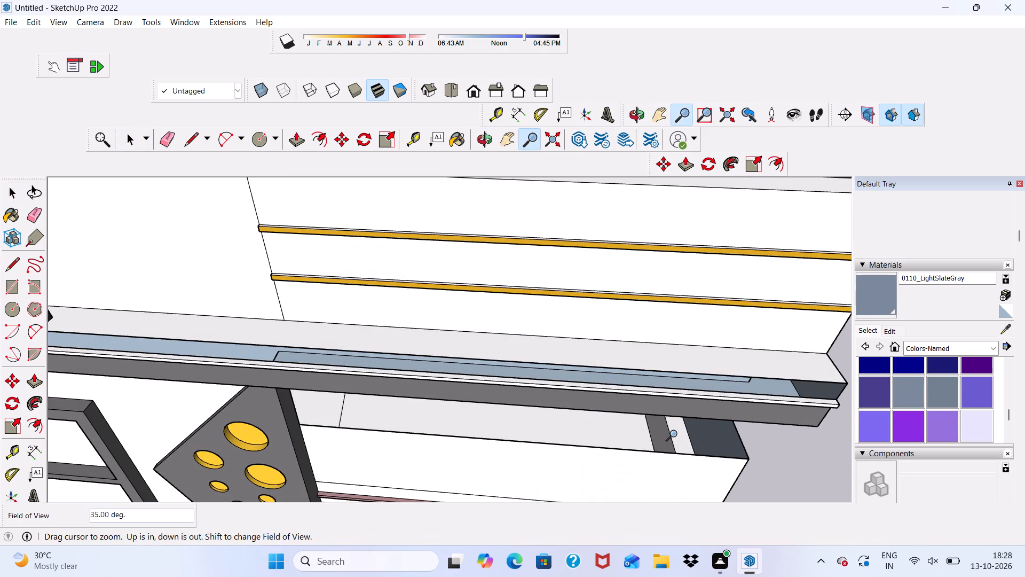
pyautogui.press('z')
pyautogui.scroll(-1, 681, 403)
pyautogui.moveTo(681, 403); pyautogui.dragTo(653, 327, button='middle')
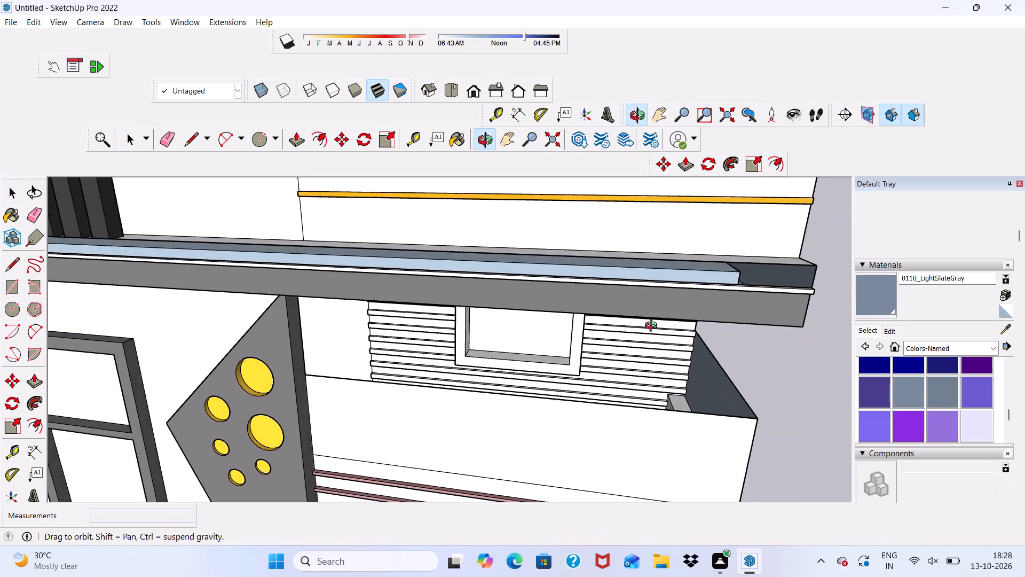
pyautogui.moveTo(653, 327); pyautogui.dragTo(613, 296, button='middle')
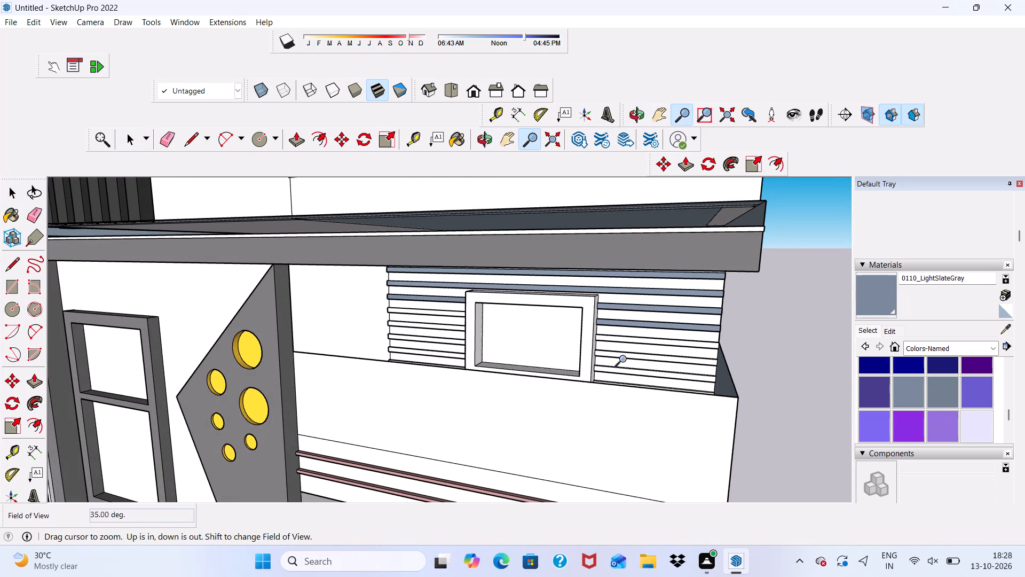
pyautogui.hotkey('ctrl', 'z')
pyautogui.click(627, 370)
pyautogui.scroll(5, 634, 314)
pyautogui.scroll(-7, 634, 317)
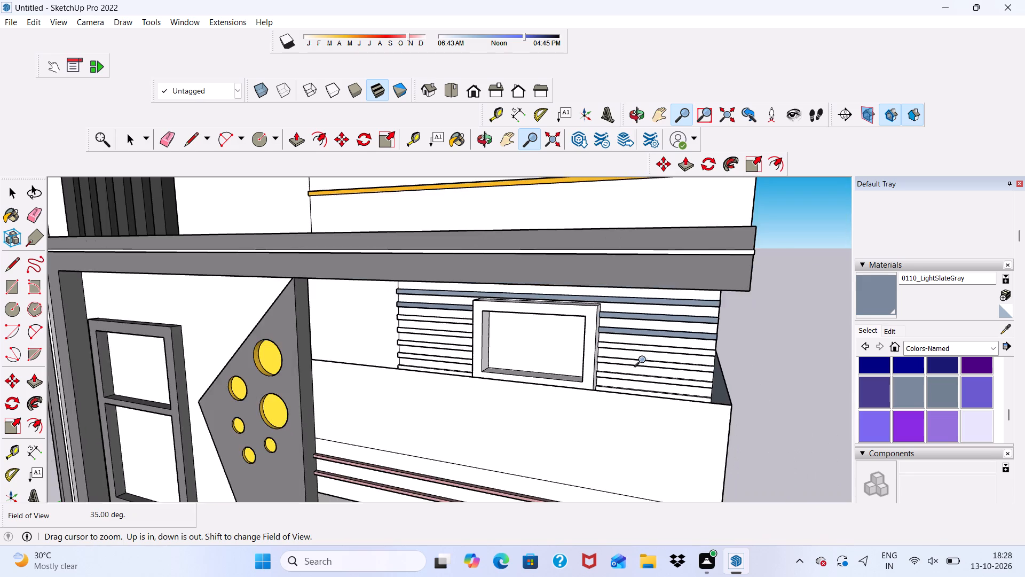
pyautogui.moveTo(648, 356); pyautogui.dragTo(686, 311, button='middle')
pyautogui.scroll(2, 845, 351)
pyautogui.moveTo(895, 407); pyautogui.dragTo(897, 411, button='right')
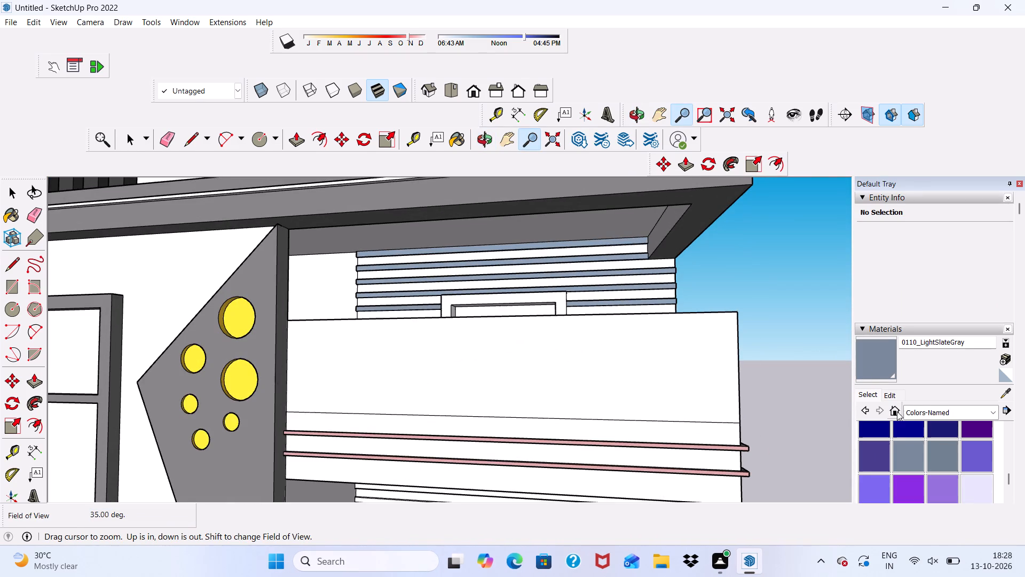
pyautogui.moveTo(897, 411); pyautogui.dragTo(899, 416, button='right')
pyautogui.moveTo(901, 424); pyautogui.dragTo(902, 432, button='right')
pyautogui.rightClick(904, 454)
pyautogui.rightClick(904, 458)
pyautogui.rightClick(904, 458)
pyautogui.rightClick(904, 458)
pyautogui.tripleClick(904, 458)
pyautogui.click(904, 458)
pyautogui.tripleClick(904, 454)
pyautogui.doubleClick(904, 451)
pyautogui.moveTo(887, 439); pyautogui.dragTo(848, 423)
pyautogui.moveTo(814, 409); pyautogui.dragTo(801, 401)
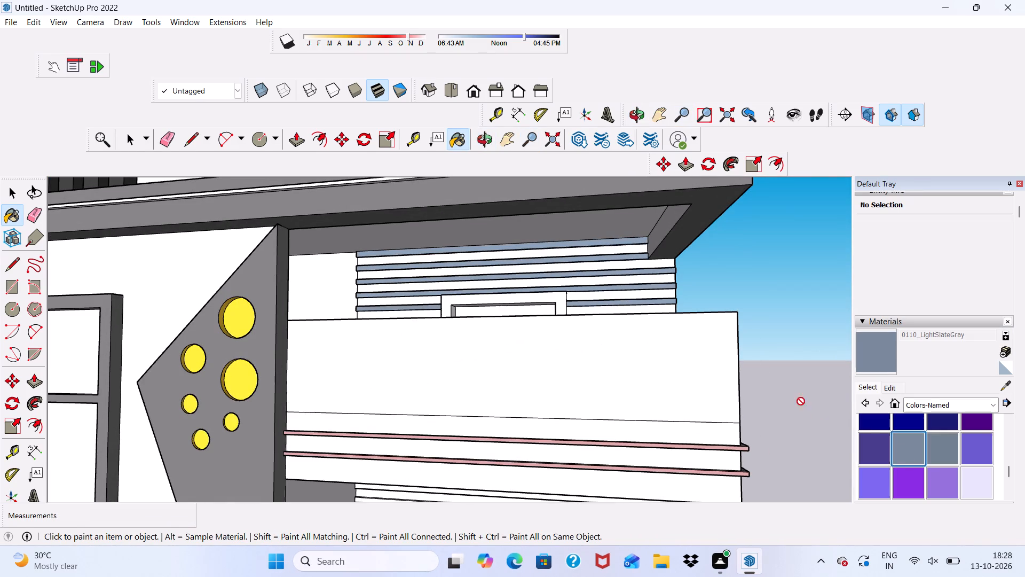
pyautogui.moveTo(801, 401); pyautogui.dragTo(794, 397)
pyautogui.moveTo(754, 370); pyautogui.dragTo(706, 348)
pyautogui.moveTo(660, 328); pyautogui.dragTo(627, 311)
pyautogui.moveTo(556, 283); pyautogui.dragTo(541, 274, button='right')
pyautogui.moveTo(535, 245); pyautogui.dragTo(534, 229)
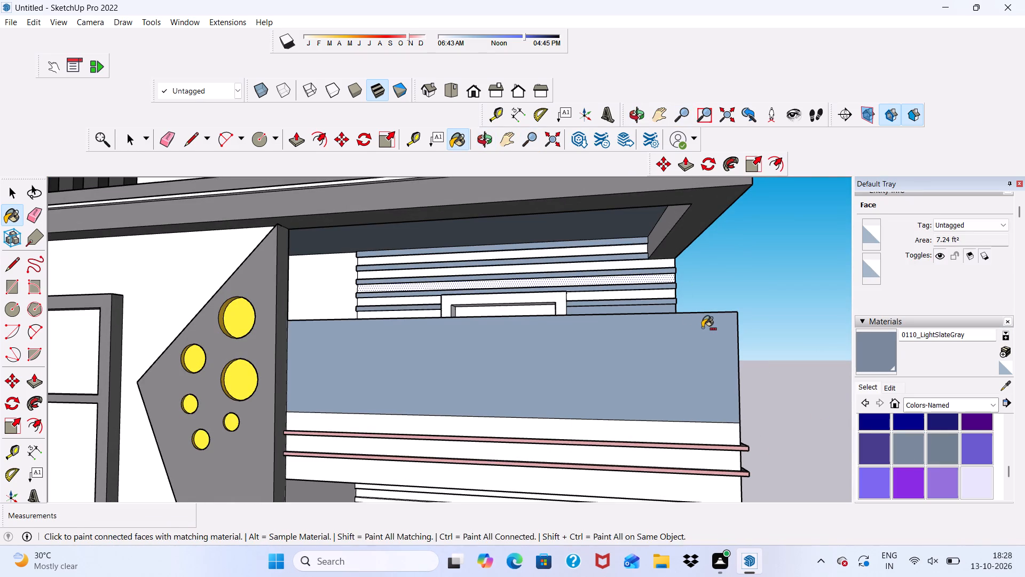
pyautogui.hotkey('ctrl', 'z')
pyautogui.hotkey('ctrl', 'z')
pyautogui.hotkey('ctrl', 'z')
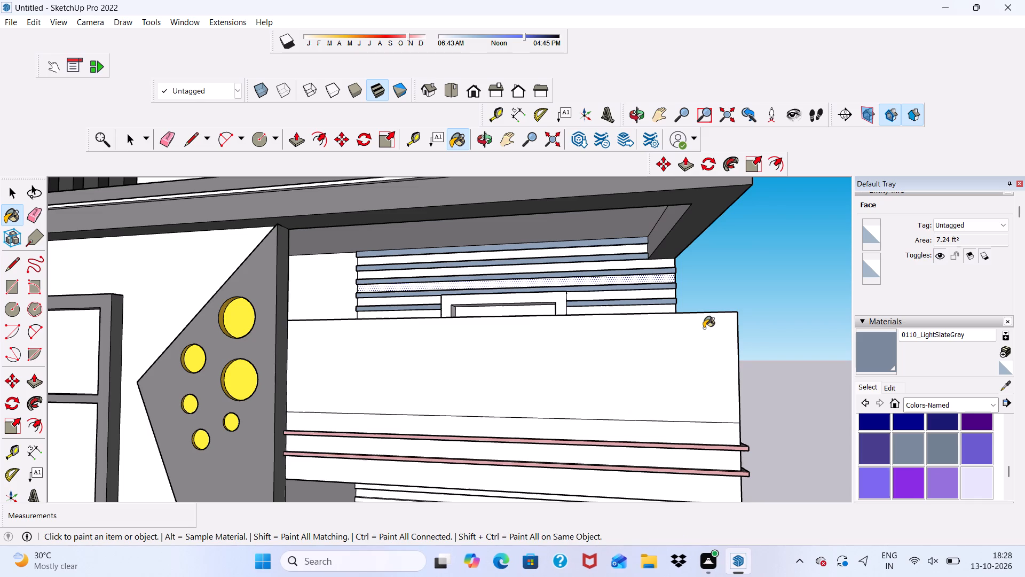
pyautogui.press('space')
# Paint the third, fourth and fifth strips down on the right side of the balcony window with 0110_LightSlateGray.
pyautogui.scroll(-7, 745, 282)
pyautogui.moveTo(747, 282); pyautogui.dragTo(674, 333, button='middle')
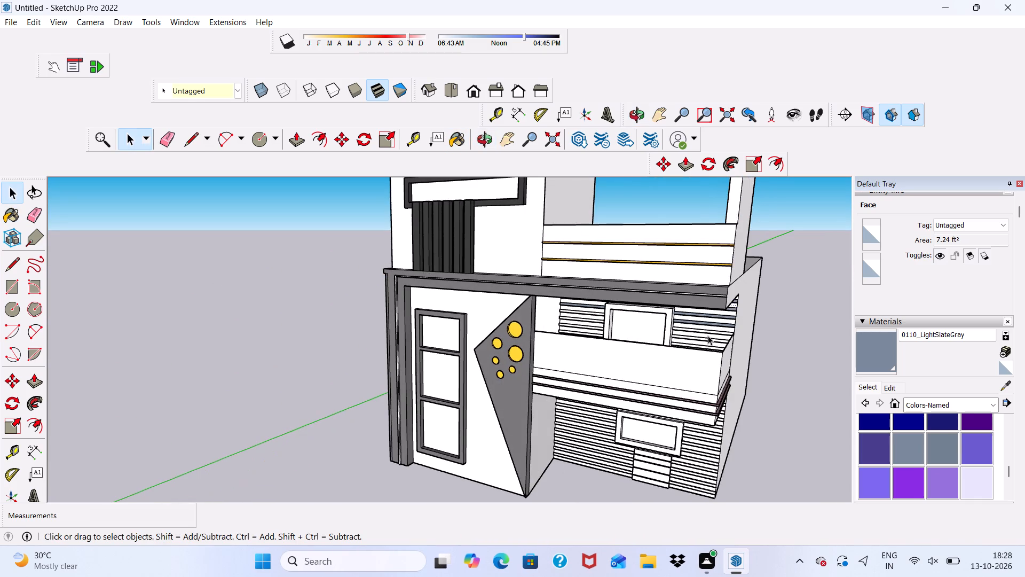
pyautogui.click(786, 340)
pyautogui.click(898, 441)
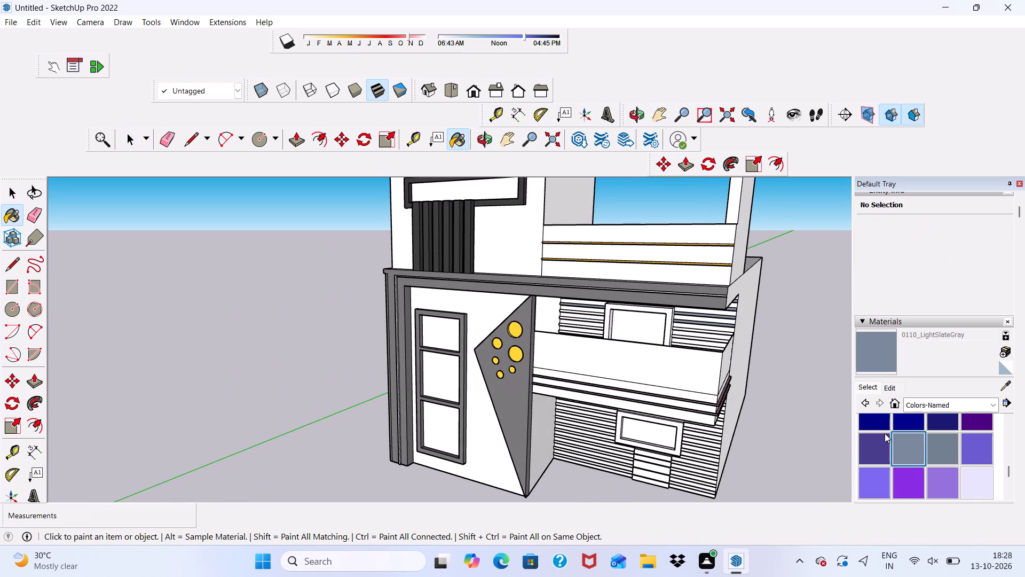
pyautogui.scroll(18, 687, 331)
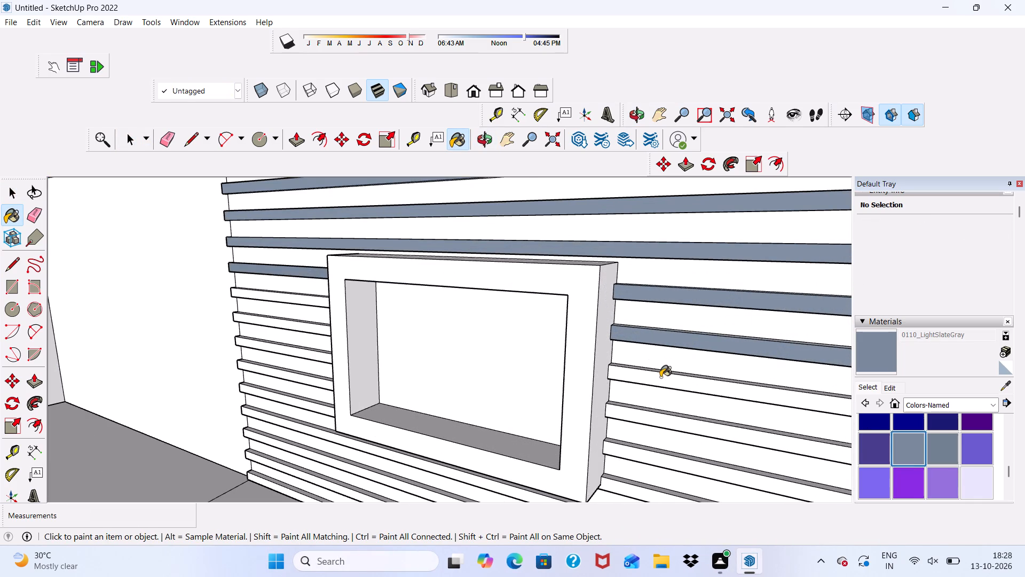
pyautogui.click(660, 377)
pyautogui.click(652, 420)
pyautogui.scroll(-5, 655, 373)
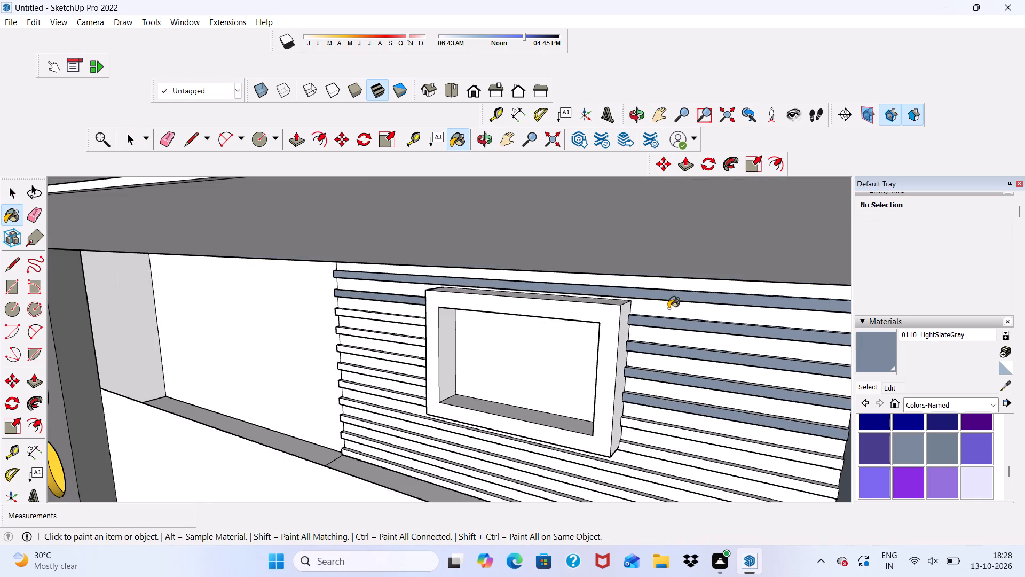
pyautogui.scroll(-4, 668, 308)
pyautogui.scroll(5, 684, 421)
pyautogui.click(681, 400)
# Paint the front faces of the five lowest strips, which run below the balcony window, with 0110_LightSlateGray.
pyautogui.scroll(2, 671, 429)
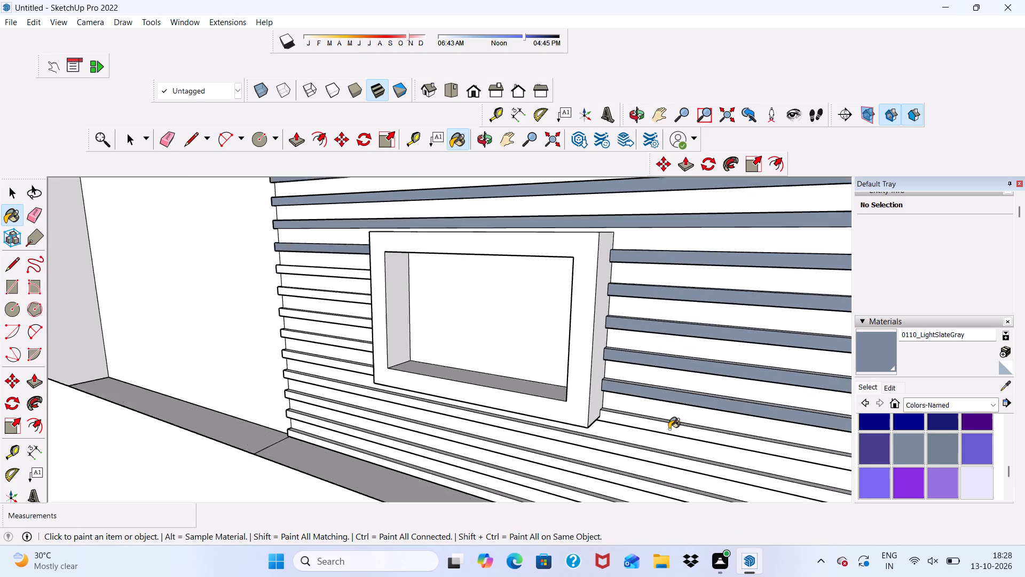
pyautogui.scroll(1, 669, 429)
pyautogui.click(667, 428)
pyautogui.click(650, 461)
pyautogui.scroll(-7, 592, 332)
pyautogui.scroll(1, 602, 325)
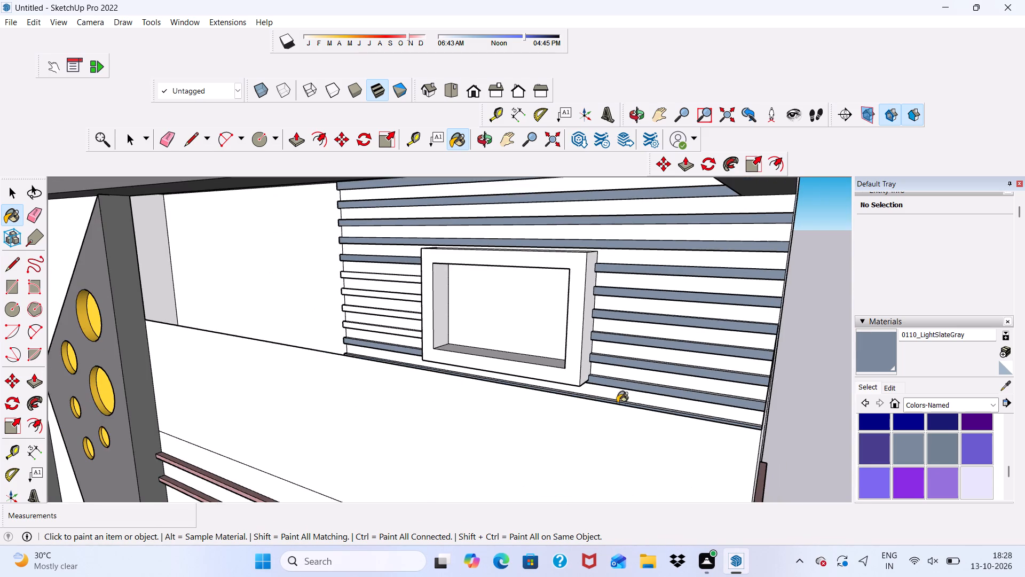
pyautogui.moveTo(619, 408); pyautogui.dragTo(573, 441, button='middle')
pyautogui.scroll(9, 573, 441)
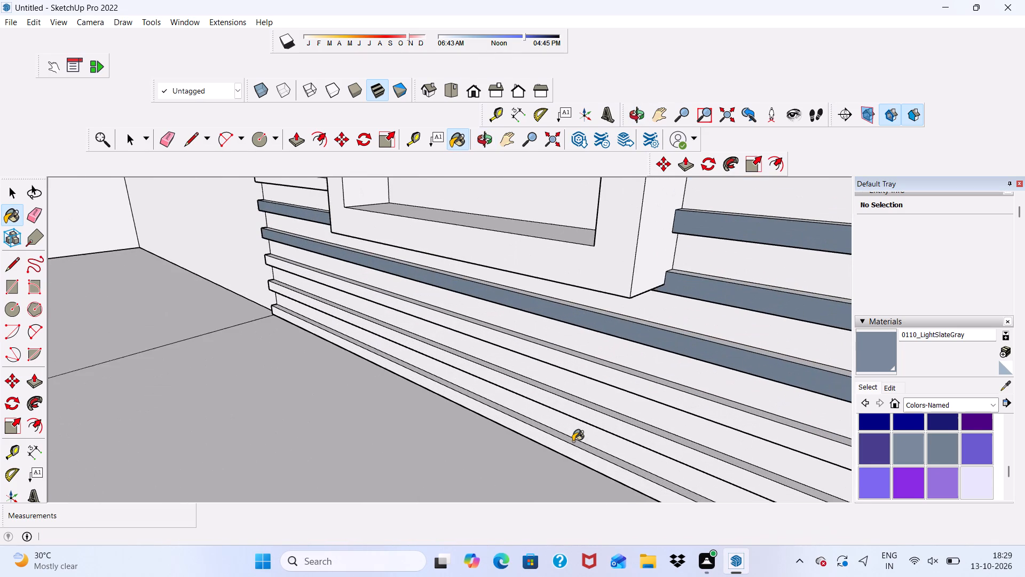
pyautogui.click(570, 453)
pyautogui.click(583, 408)
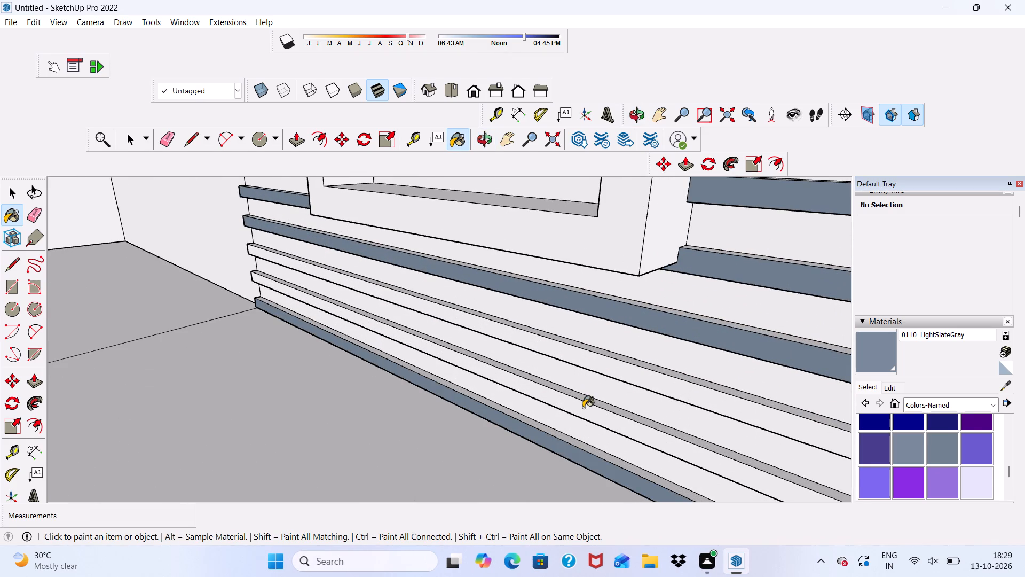
pyautogui.click(598, 360)
# Paint the top edges of the five lowest strips and the strip just above them right of the window with 0110_LightSlateGray.
pyautogui.moveTo(614, 391); pyautogui.dragTo(553, 411, button='middle')
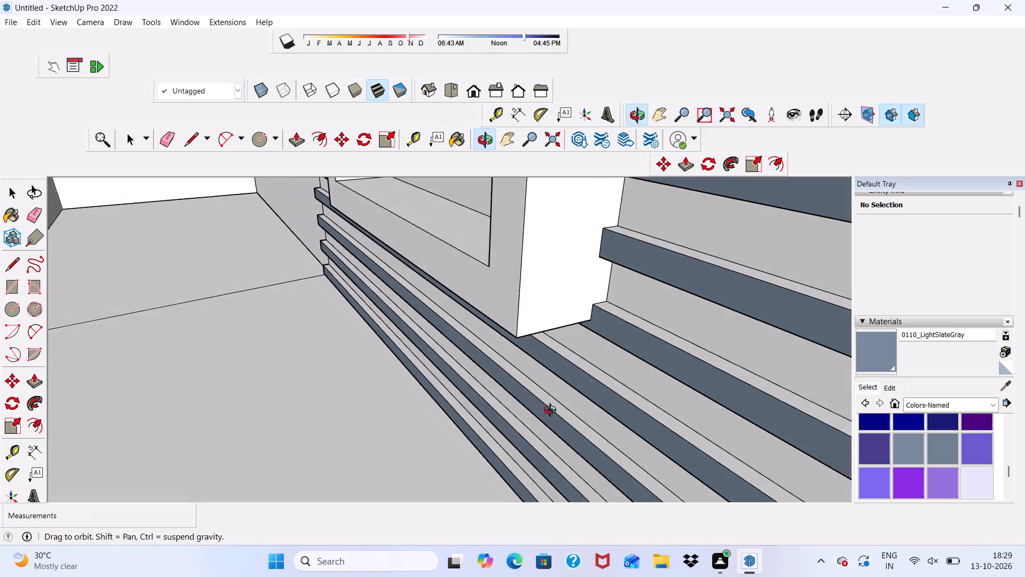
pyautogui.moveTo(553, 411); pyautogui.dragTo(657, 422, button='middle')
pyautogui.scroll(6, 627, 450)
pyautogui.click(601, 450)
pyautogui.scroll(2, 620, 378)
pyautogui.click(619, 376)
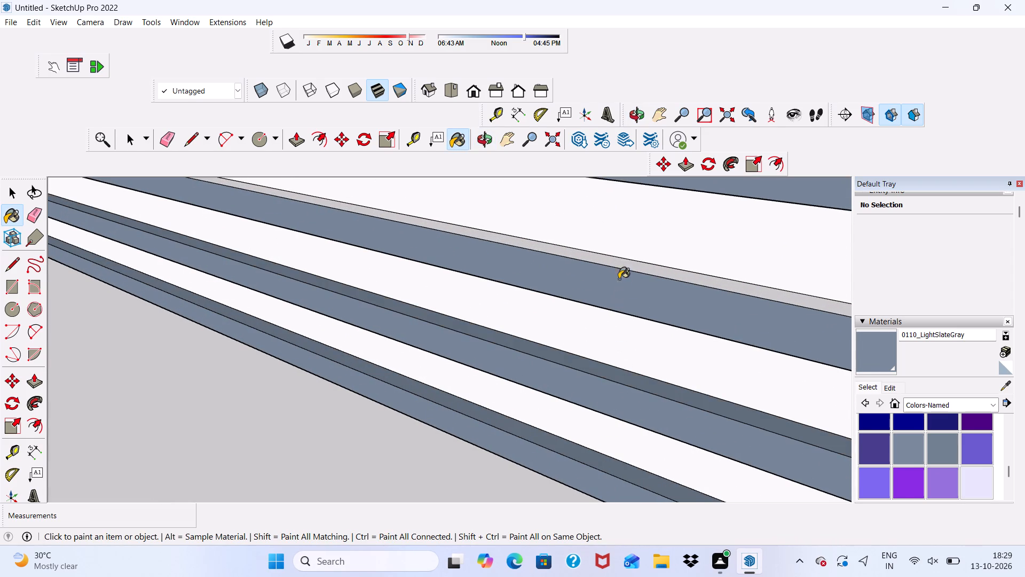
pyautogui.click(620, 266)
pyautogui.scroll(-9, 595, 311)
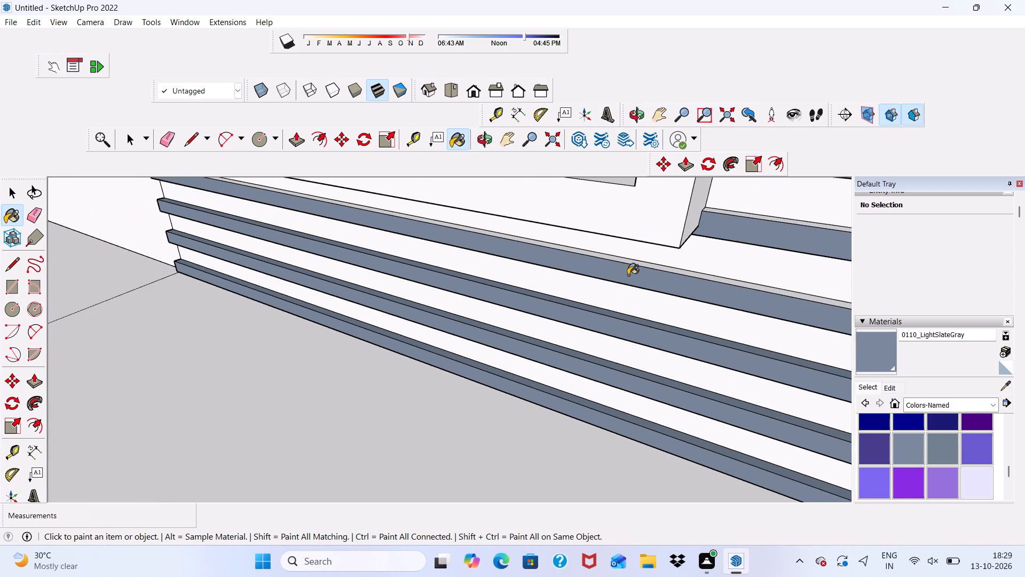
pyautogui.scroll(5, 634, 275)
pyautogui.click(642, 280)
pyautogui.scroll(-6, 619, 292)
pyautogui.scroll(4, 751, 269)
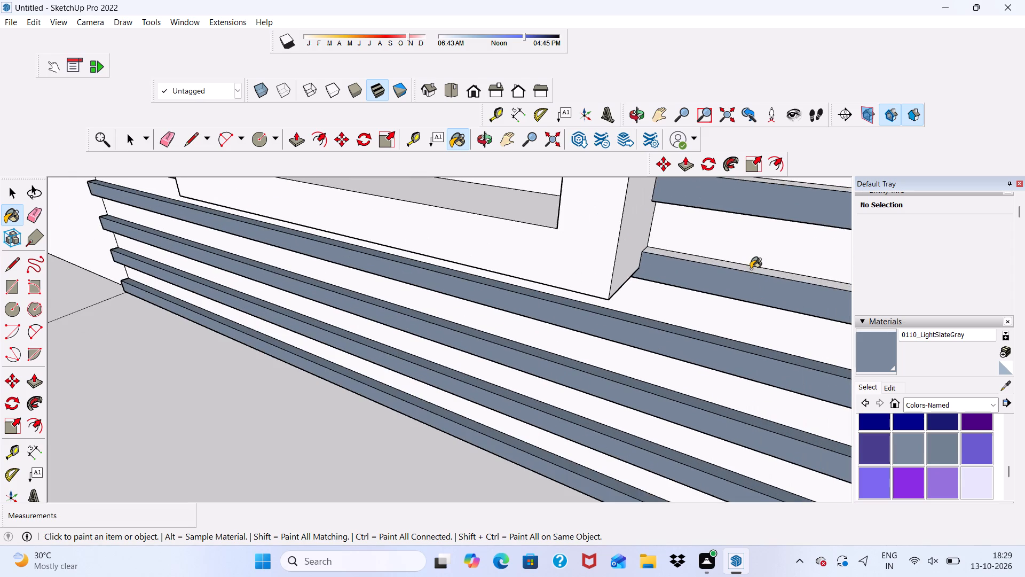
pyautogui.click(751, 269)
pyautogui.scroll(-6, 713, 293)
pyautogui.scroll(4, 698, 255)
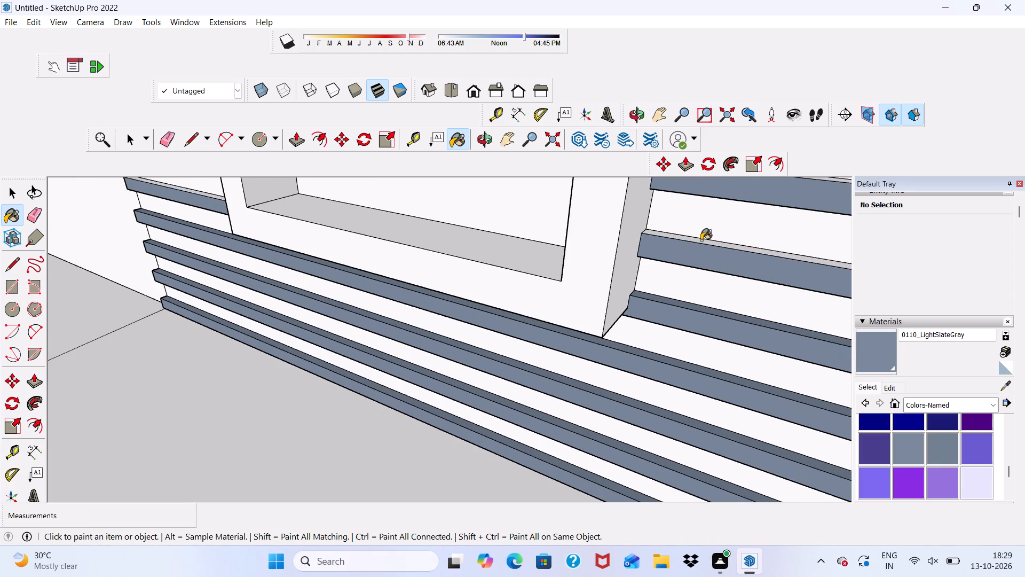
pyautogui.click(701, 240)
# Paint the remaining top edges of the wall strips right of and just above the balcony window with 0110_LightSlateGray.
pyautogui.scroll(-6, 646, 289)
pyautogui.scroll(-6, 613, 342)
pyautogui.moveTo(646, 345); pyautogui.dragTo(618, 295, button='middle')
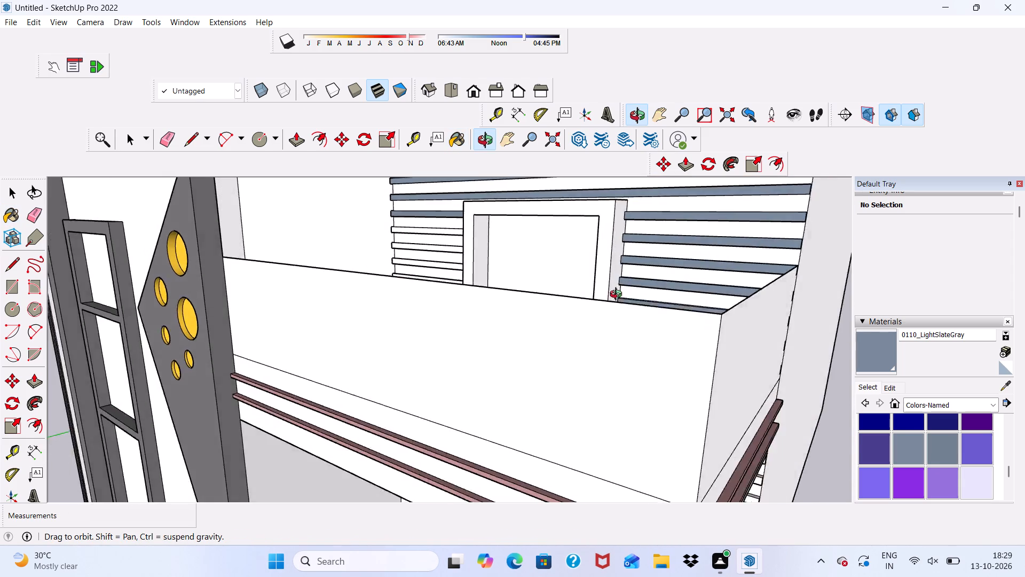
pyautogui.moveTo(618, 295); pyautogui.dragTo(503, 342, button='middle')
pyautogui.scroll(6, 705, 388)
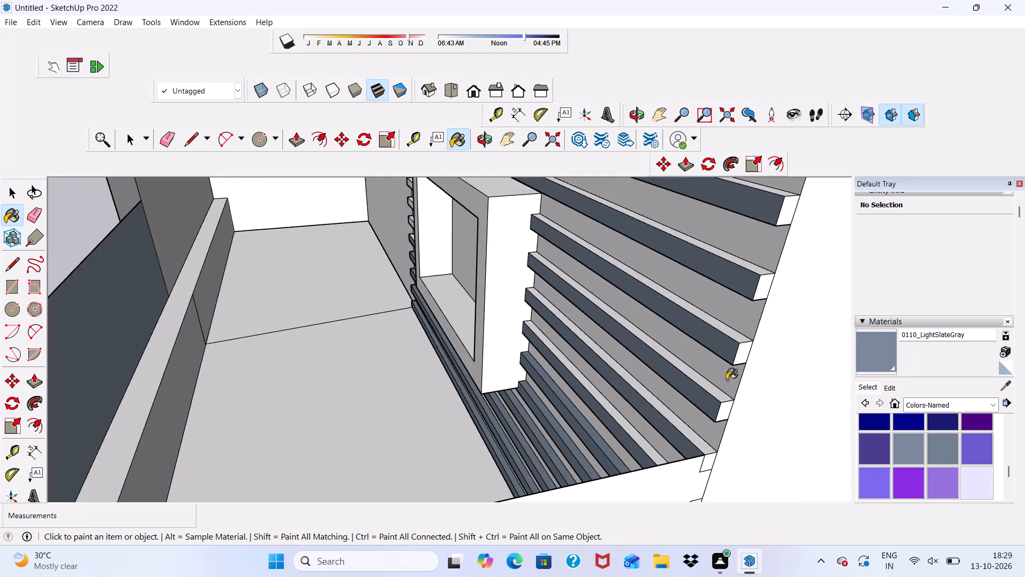
pyautogui.scroll(5, 658, 409)
pyautogui.click(613, 439)
pyautogui.click(648, 399)
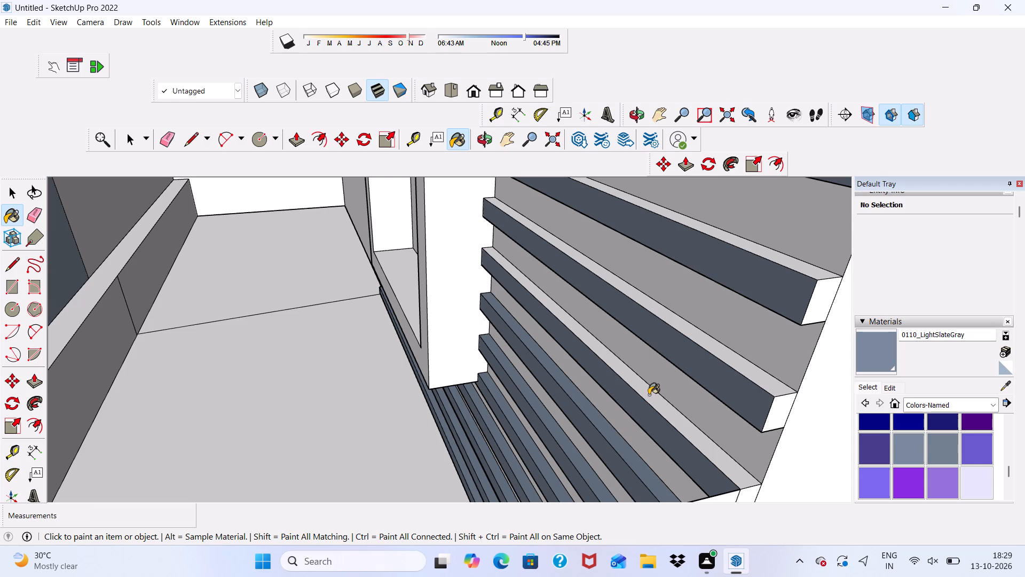
pyautogui.click(667, 319)
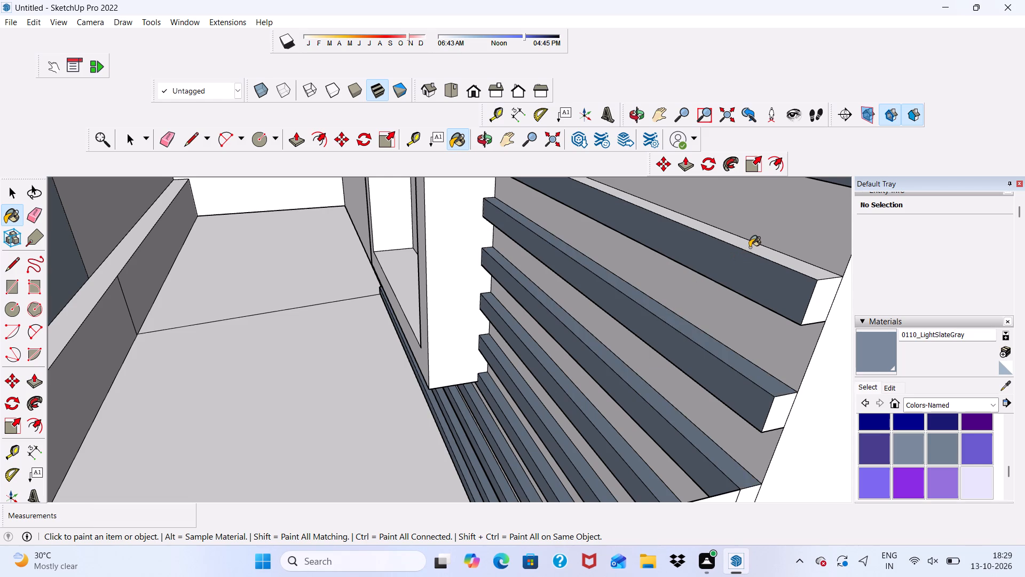
pyautogui.click(750, 247)
pyautogui.scroll(-5, 652, 307)
pyautogui.scroll(-4, 619, 352)
pyautogui.scroll(5, 671, 264)
pyautogui.click(671, 264)
pyautogui.click(732, 205)
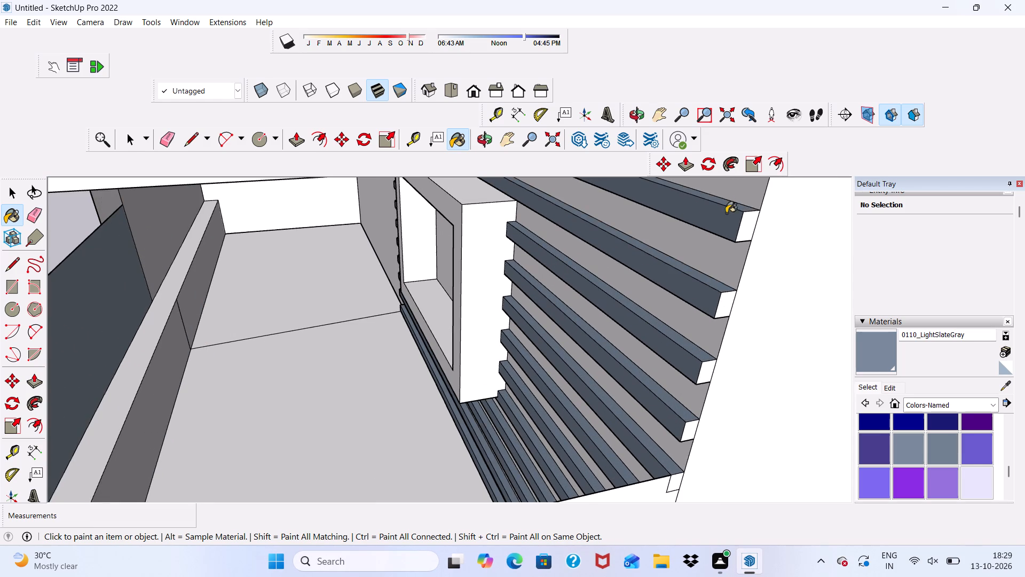
# Paint the right end faces of the two strips just above the window and the first two beside it with 0110_LightSlateGray.
pyautogui.scroll(-6, 701, 276)
pyautogui.moveTo(702, 320); pyautogui.dragTo(705, 268, button='middle')
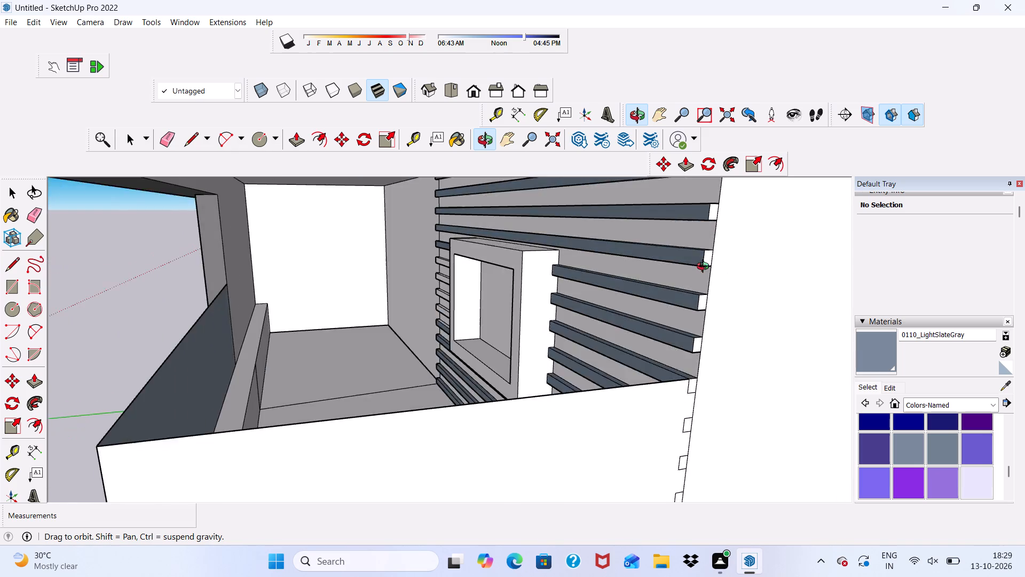
pyautogui.moveTo(705, 268); pyautogui.dragTo(675, 287, button='middle')
pyautogui.scroll(5, 677, 287)
pyautogui.click(724, 213)
pyautogui.click(717, 291)
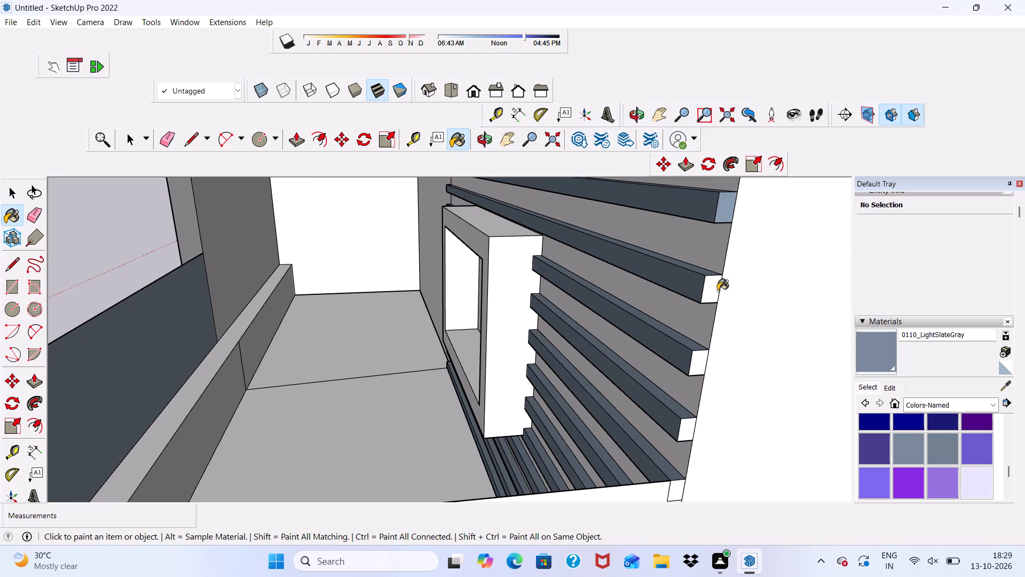
pyautogui.click(700, 364)
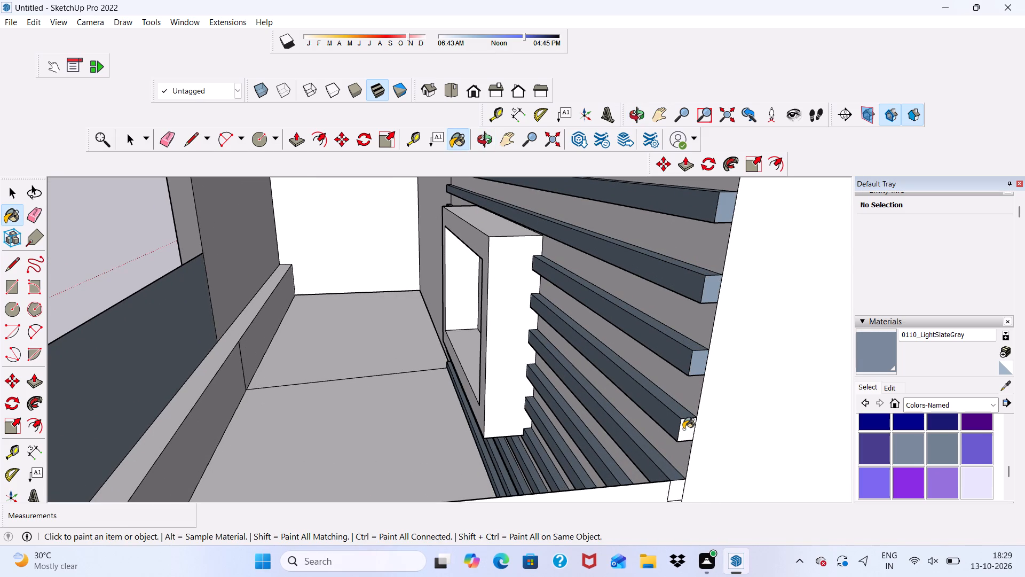
pyautogui.click(683, 429)
# Paint the front faces of the four remaining white strips left of the balcony window with 0110_LightSlateGray.
pyautogui.scroll(-6, 663, 445)
pyautogui.moveTo(666, 464); pyautogui.dragTo(922, 450, button='middle')
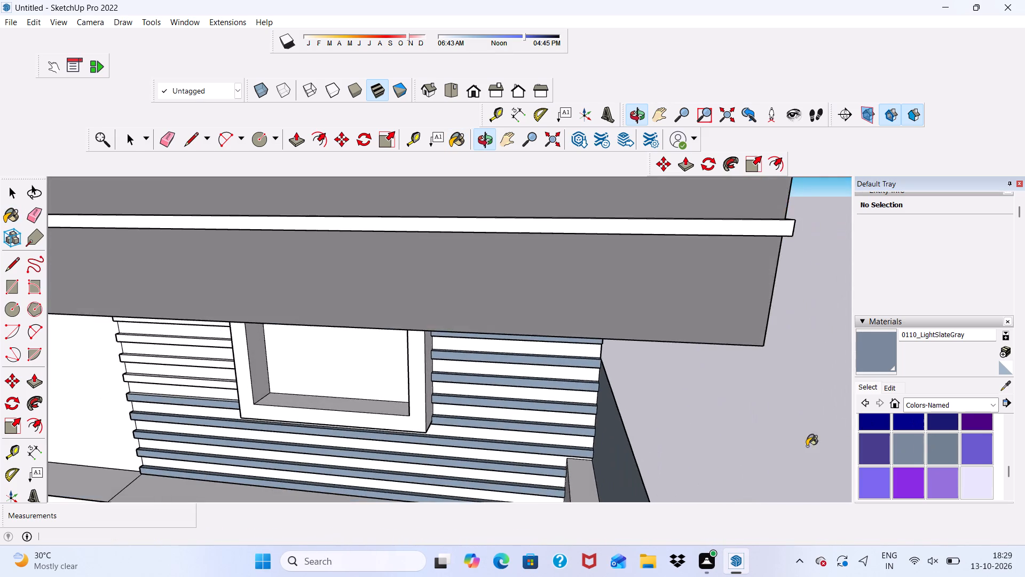
pyautogui.scroll(3, 579, 431)
pyautogui.scroll(-8, 519, 403)
pyautogui.scroll(11, 303, 381)
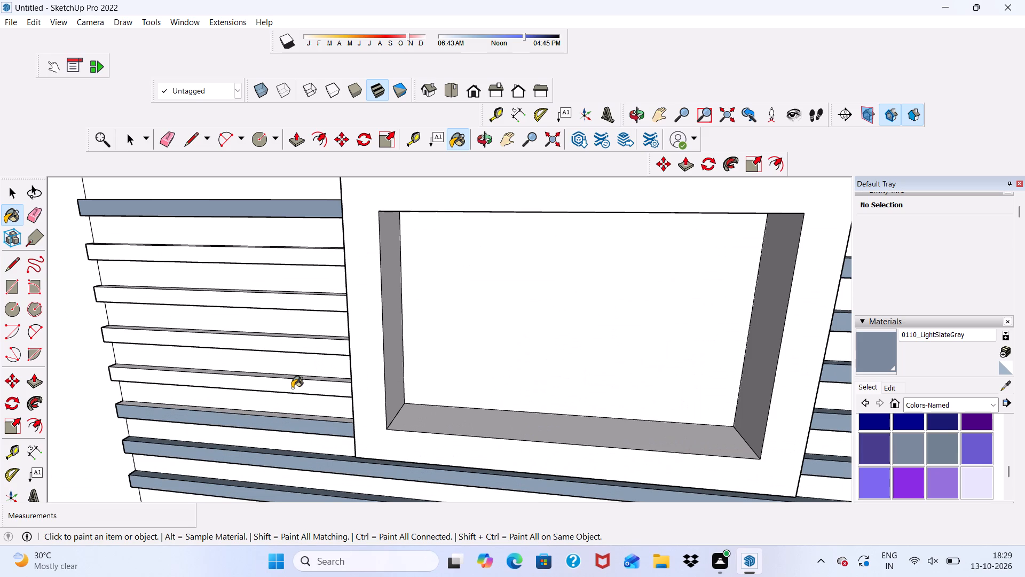
pyautogui.click(292, 388)
pyautogui.click(291, 342)
pyautogui.click(295, 298)
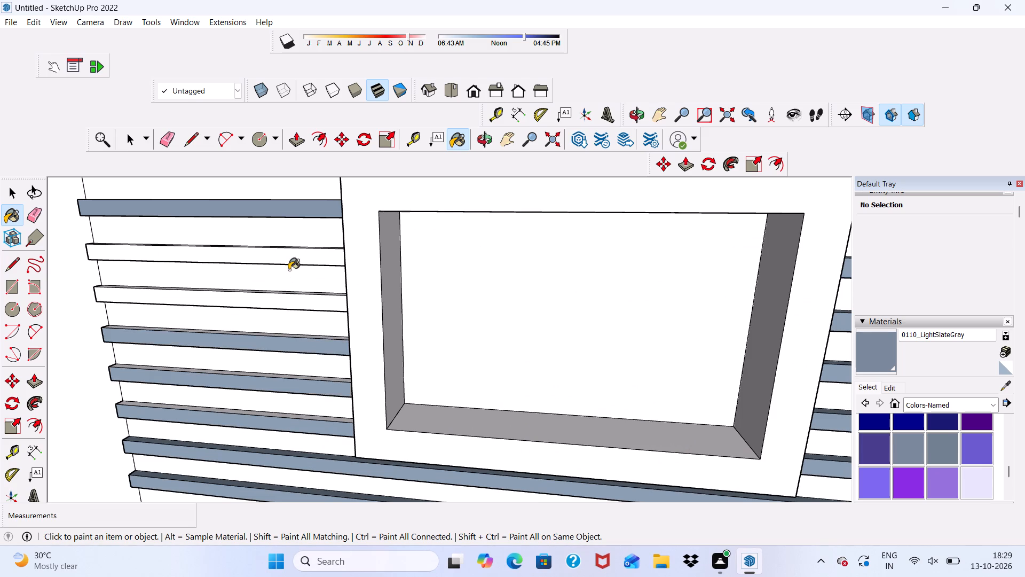
pyautogui.click(285, 254)
# Paint the left end faces of the strips above and beside the balcony window with 0110_LightSlateGray.
pyautogui.scroll(-6, 286, 283)
pyautogui.moveTo(312, 317); pyautogui.dragTo(541, 290, button='middle')
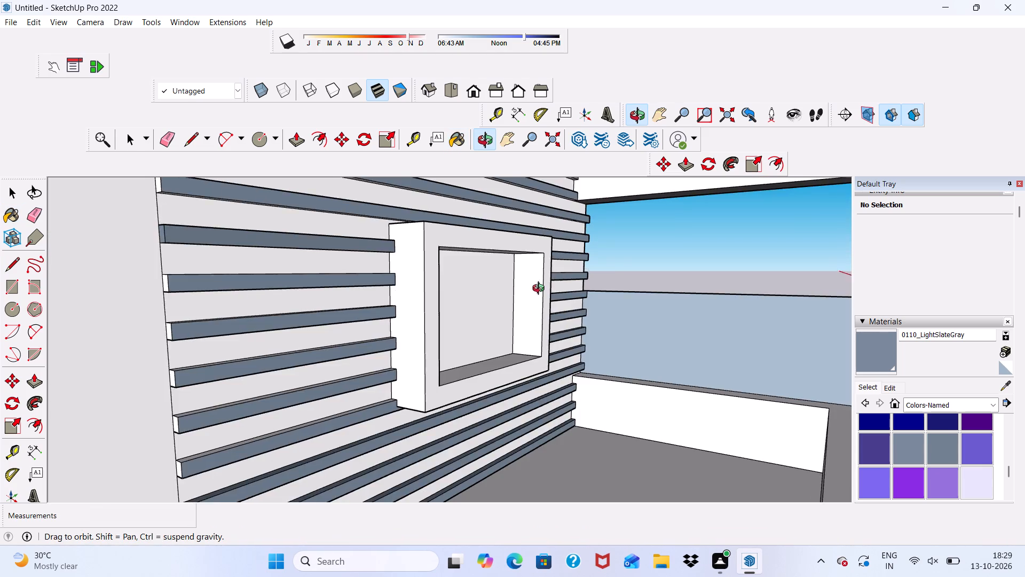
pyautogui.moveTo(541, 290); pyautogui.dragTo(594, 293, button='middle')
pyautogui.scroll(1, 594, 293)
pyautogui.scroll(-3, 495, 331)
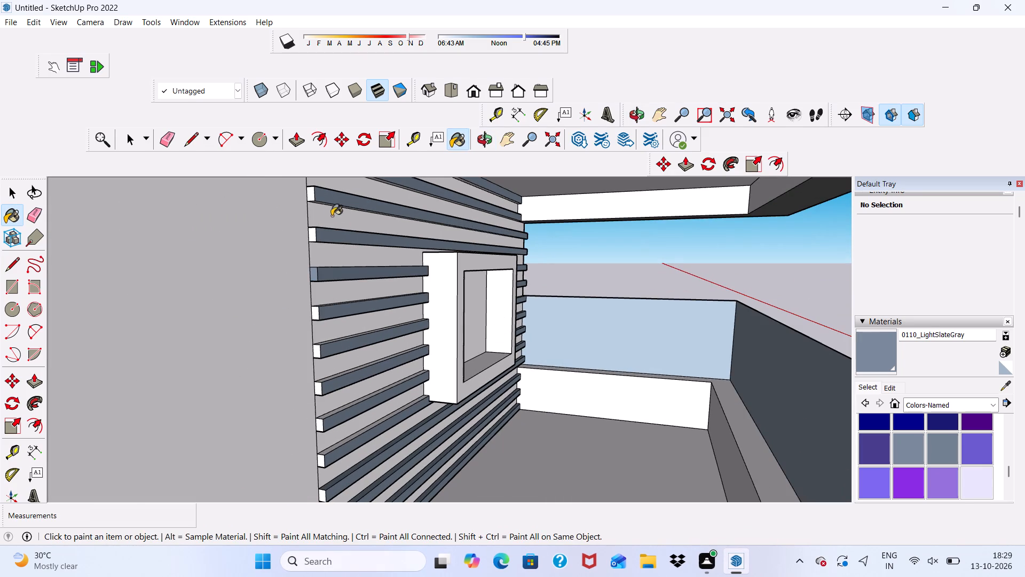
pyautogui.click(311, 195)
pyautogui.click(313, 231)
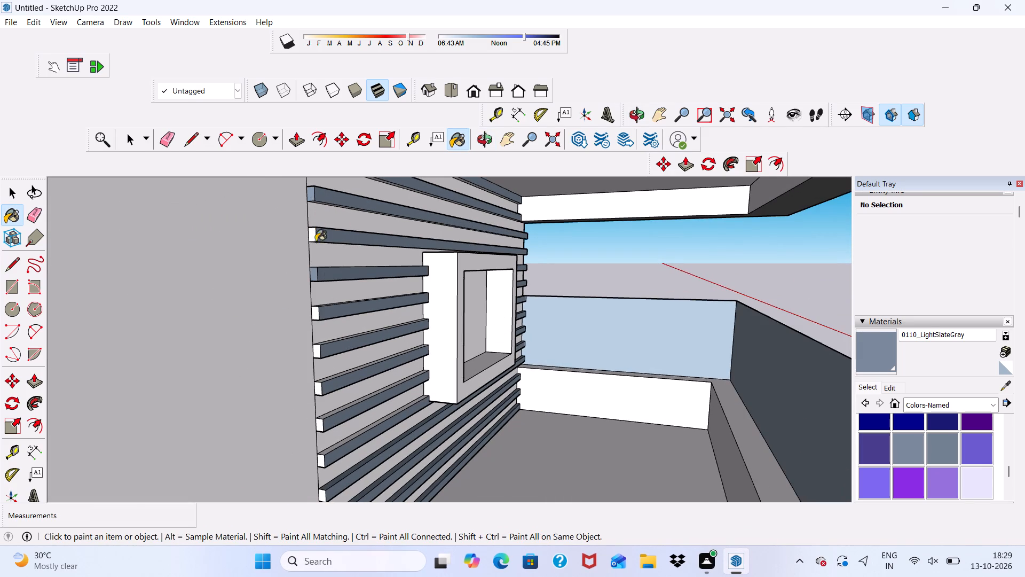
pyautogui.click(313, 317)
pyautogui.click(315, 355)
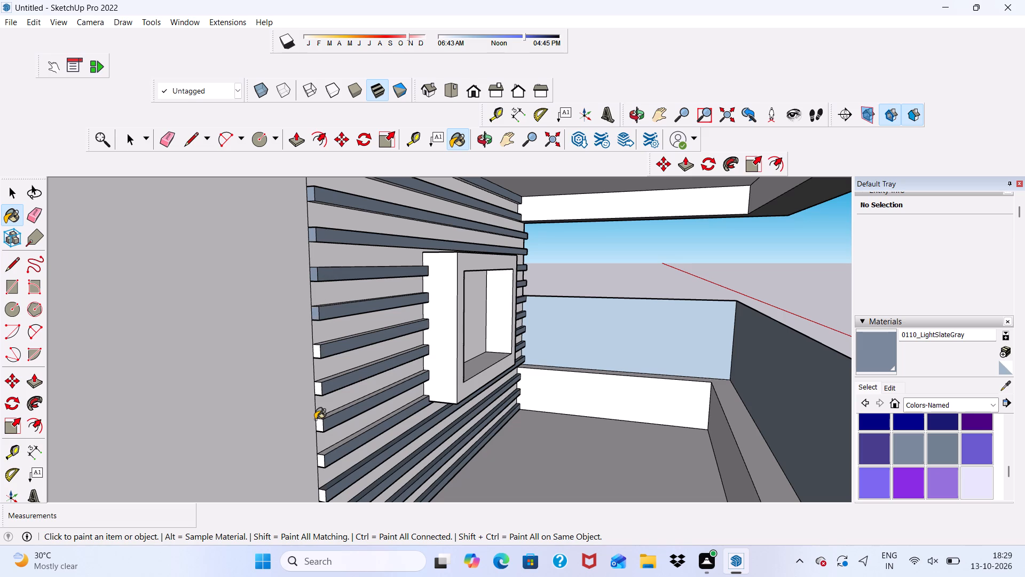
pyautogui.click(318, 391)
pyautogui.click(322, 425)
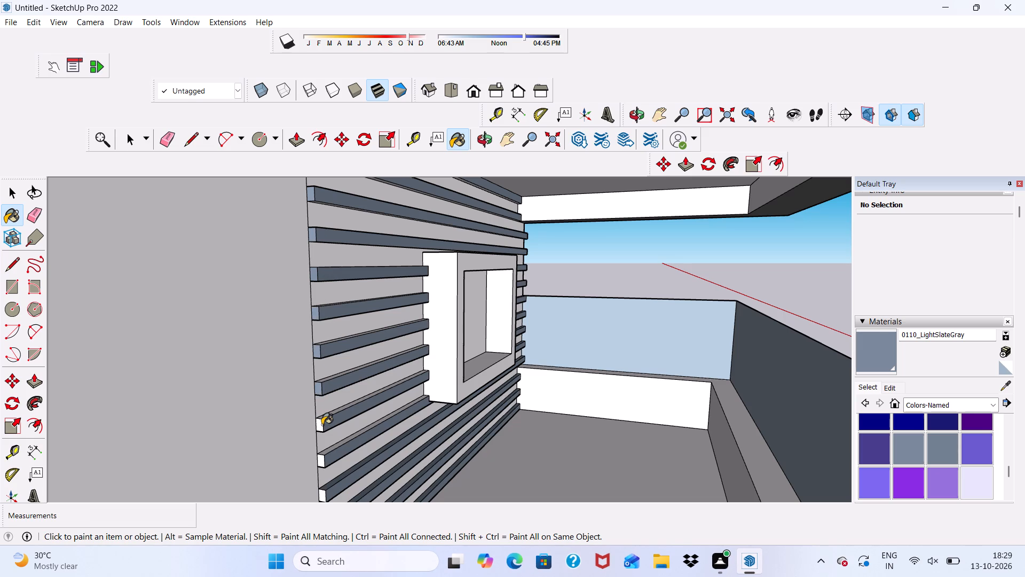
pyautogui.click(321, 458)
# Paint the left end faces of the strip level with the window's bottom edge and the strip just below it with 0110_LightSlateGray.
pyautogui.scroll(-4, 333, 369)
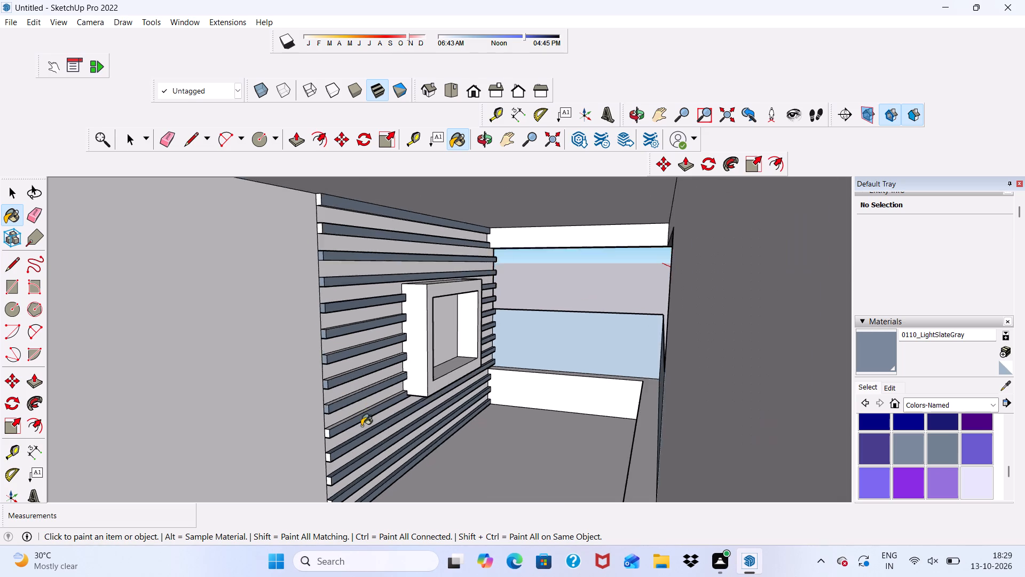
pyautogui.scroll(-1, 361, 426)
pyautogui.click(479, 93)
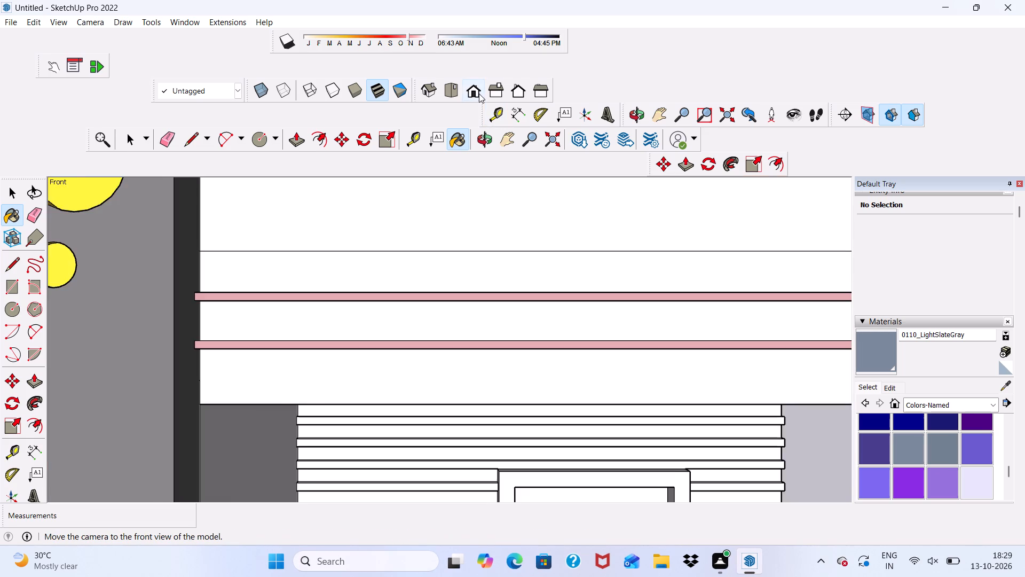
pyautogui.scroll(-10, 526, 243)
pyautogui.scroll(-7, 543, 286)
pyautogui.moveTo(557, 284); pyautogui.dragTo(554, 336, button='middle')
pyautogui.scroll(11, 521, 256)
pyautogui.scroll(5, 421, 282)
pyautogui.moveTo(372, 310); pyautogui.dragTo(503, 300, button='middle')
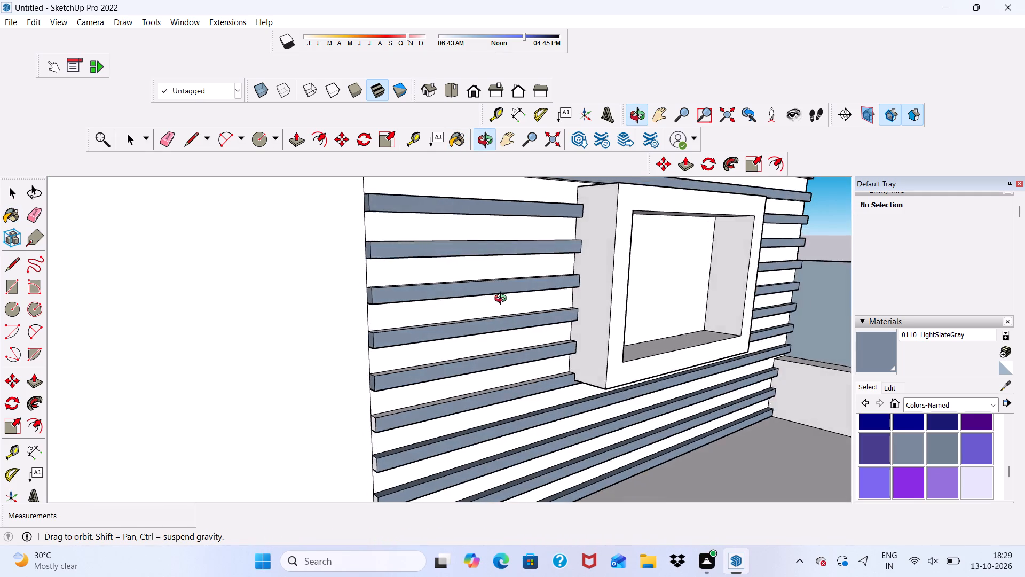
pyautogui.moveTo(503, 300); pyautogui.dragTo(543, 297, button='middle')
pyautogui.scroll(1, 509, 309)
pyautogui.scroll(-4, 381, 372)
pyautogui.scroll(3, 359, 438)
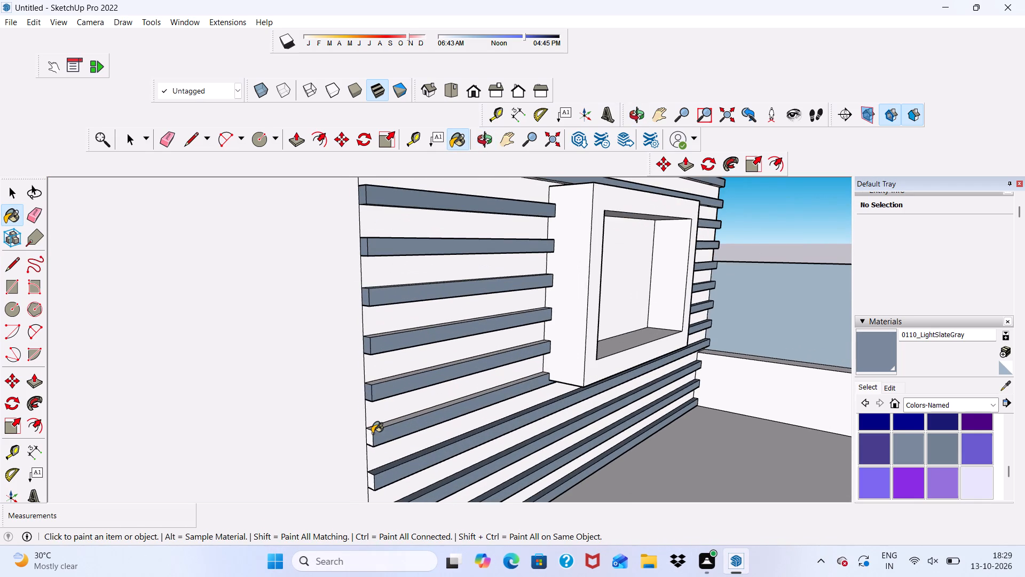
pyautogui.click(370, 437)
pyautogui.scroll(3, 373, 497)
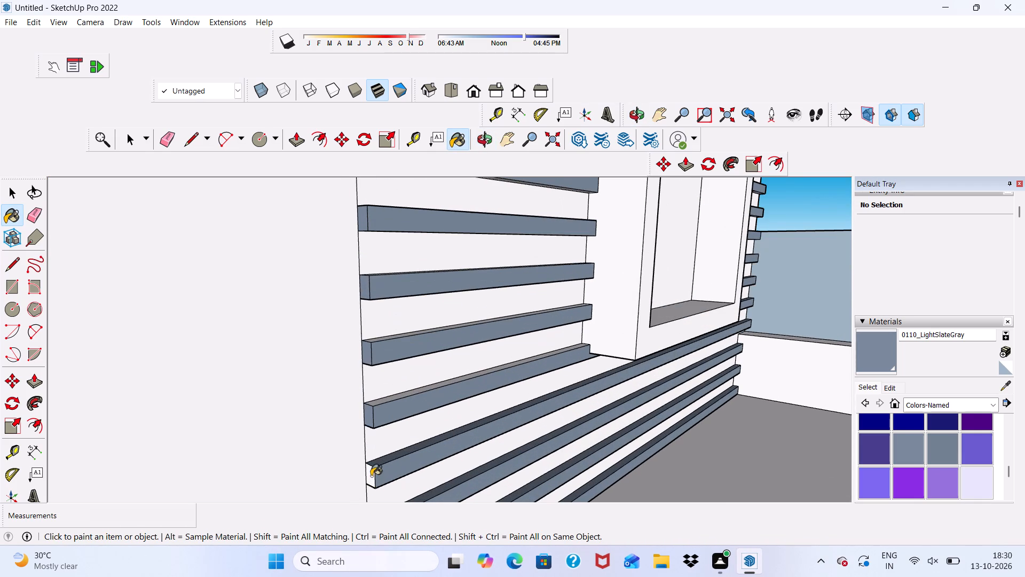
pyautogui.click(371, 476)
# Paint the left end faces of the two highest wall strips beneath the projecting slab with 0110_LightSlateGray.
pyautogui.scroll(-9, 377, 423)
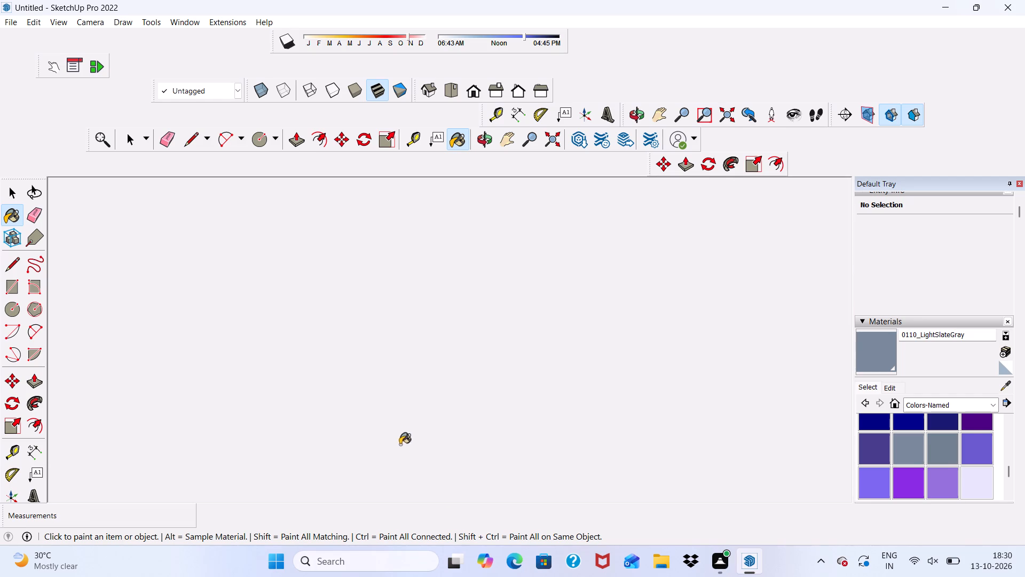
pyautogui.scroll(1, 396, 375)
pyautogui.click(476, 93)
pyautogui.scroll(-5, 515, 274)
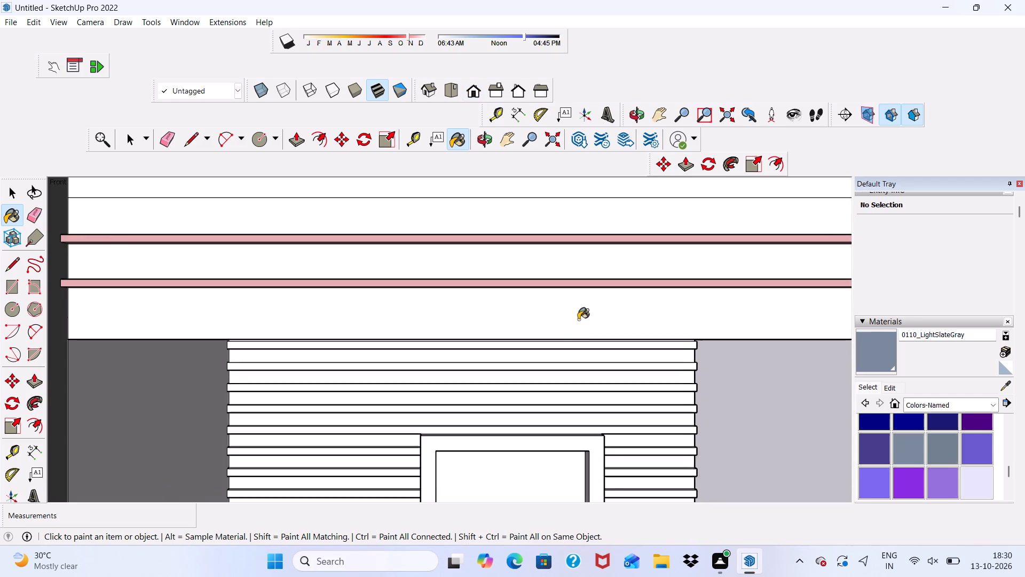
pyautogui.scroll(-4, 576, 313)
pyautogui.scroll(-8, 528, 335)
pyautogui.scroll(11, 511, 209)
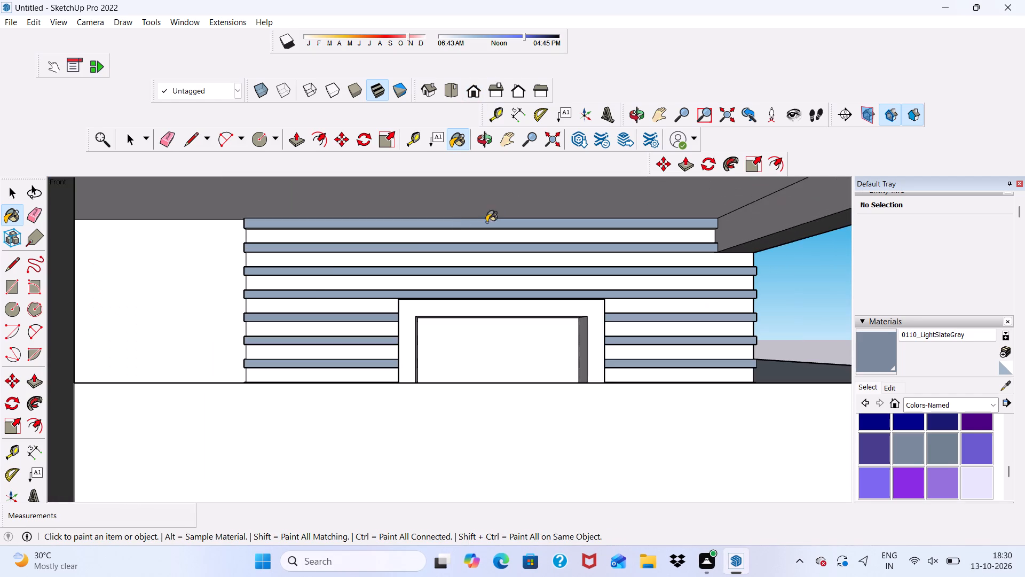
pyautogui.scroll(-1, 297, 310)
pyautogui.moveTo(297, 315); pyautogui.dragTo(326, 355, button='middle')
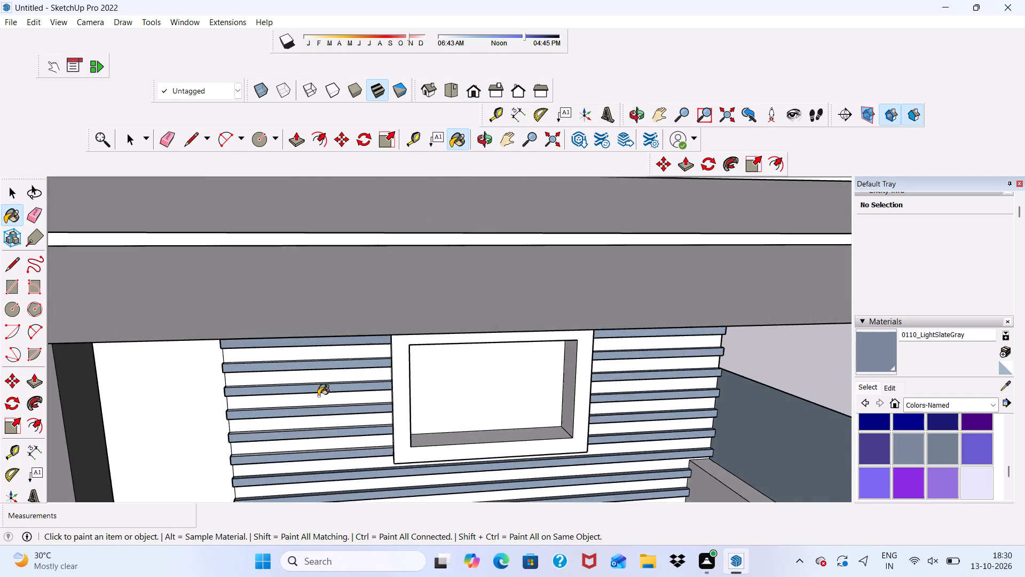
pyautogui.scroll(4, 314, 397)
pyautogui.scroll(3, 183, 383)
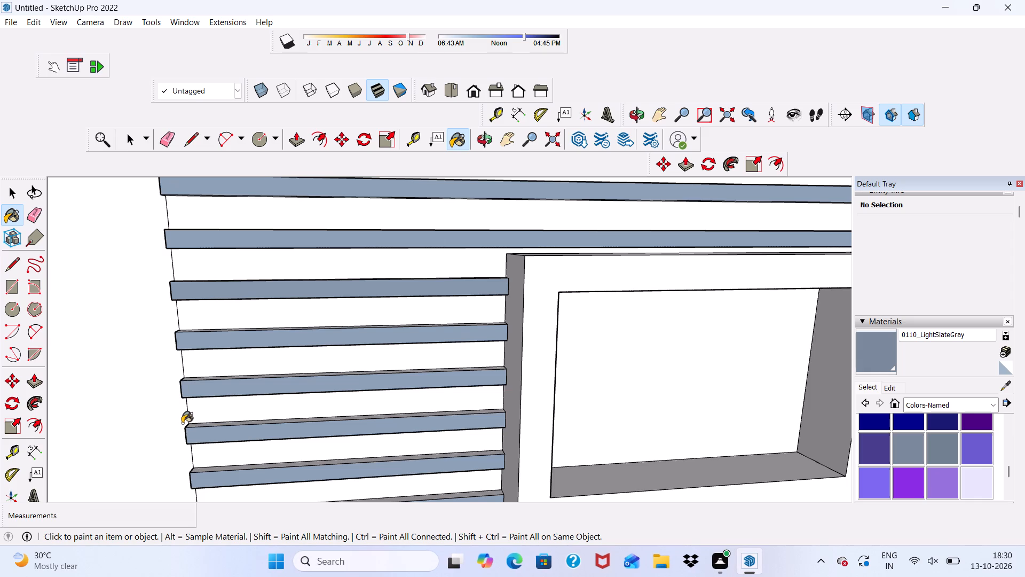
pyautogui.scroll(-4, 182, 423)
pyautogui.scroll(-5, 253, 399)
pyautogui.moveTo(249, 396); pyautogui.dragTo(279, 380, button='middle')
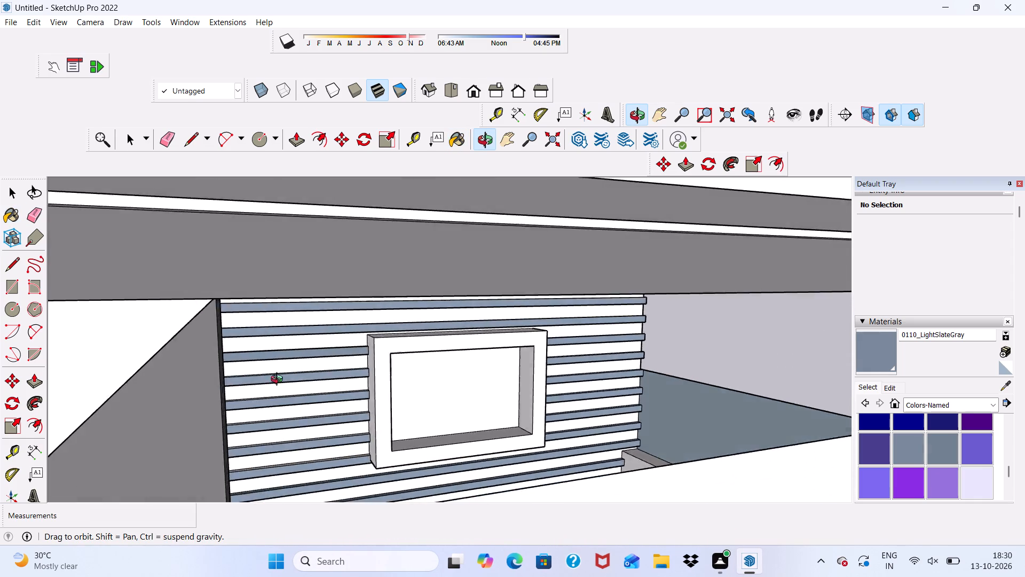
pyautogui.moveTo(279, 380); pyautogui.dragTo(272, 381, button='middle')
pyautogui.scroll(6, 281, 403)
pyautogui.scroll(1, 131, 412)
pyautogui.moveTo(153, 412); pyautogui.dragTo(330, 371, button='middle')
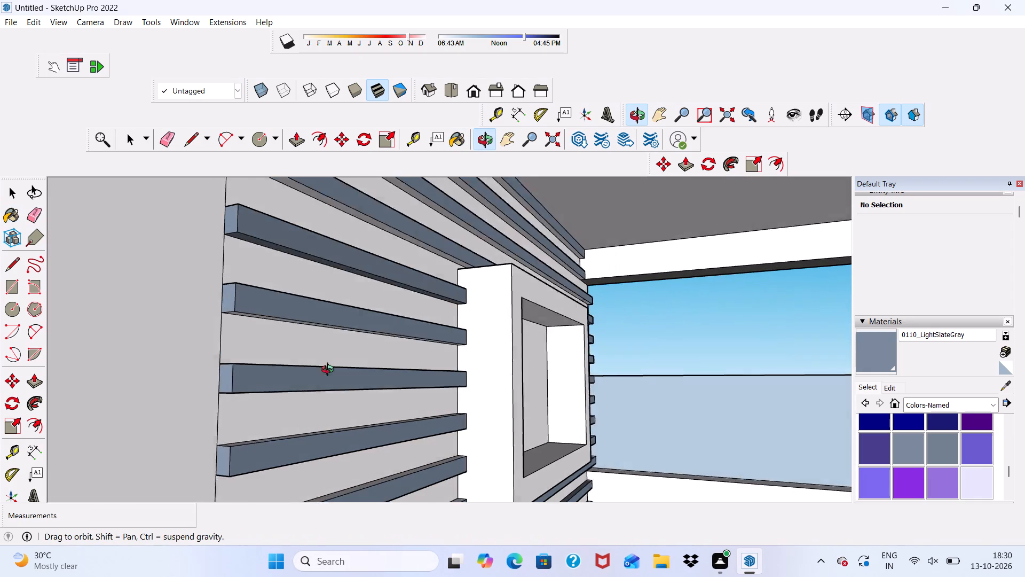
pyautogui.moveTo(330, 371); pyautogui.dragTo(353, 367, button='middle')
pyautogui.scroll(-6, 345, 340)
pyautogui.scroll(-2, 381, 364)
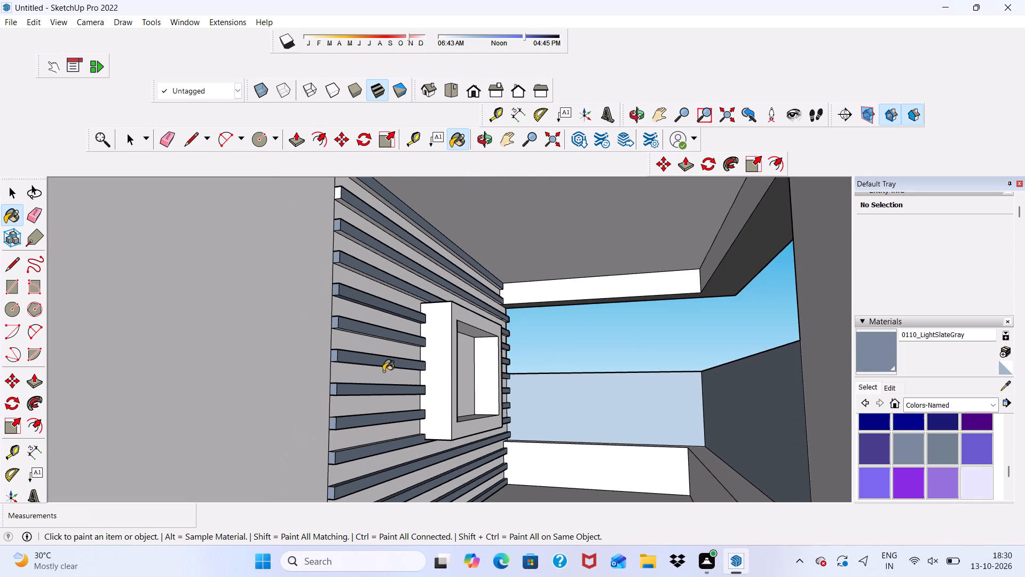
pyautogui.scroll(3, 377, 186)
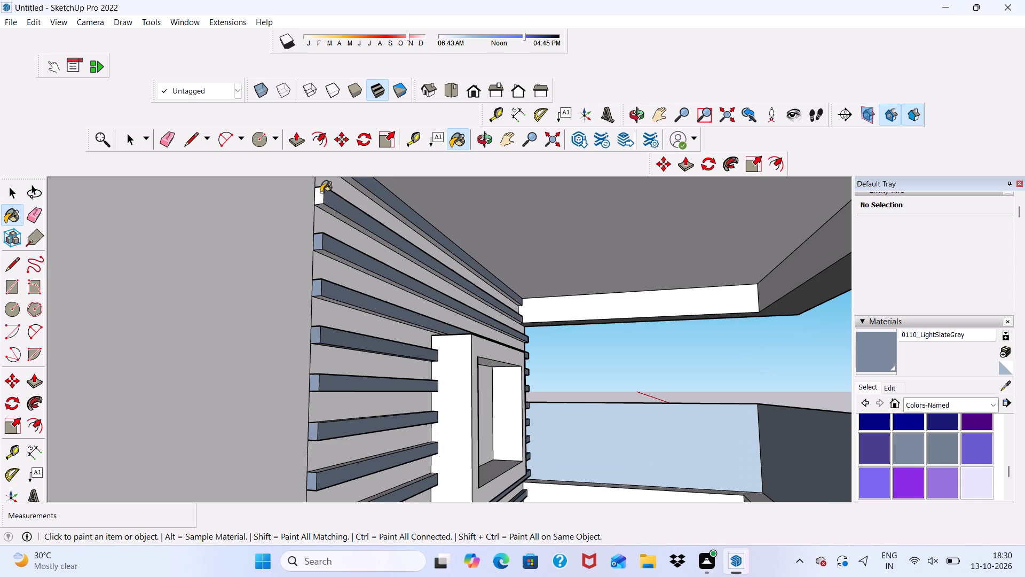
pyautogui.click(321, 192)
pyautogui.scroll(-6, 320, 202)
pyautogui.scroll(5, 332, 162)
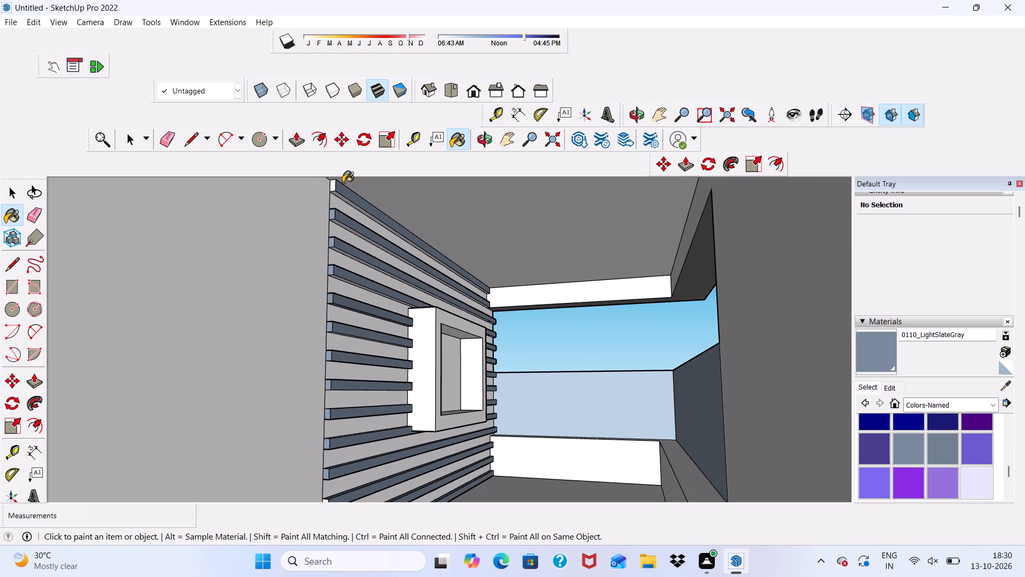
pyautogui.click(335, 185)
# Paint the exposed long face of a lower wall strip beneath the balcony window with 0110_LightSlateGray.
pyautogui.scroll(-3, 335, 212)
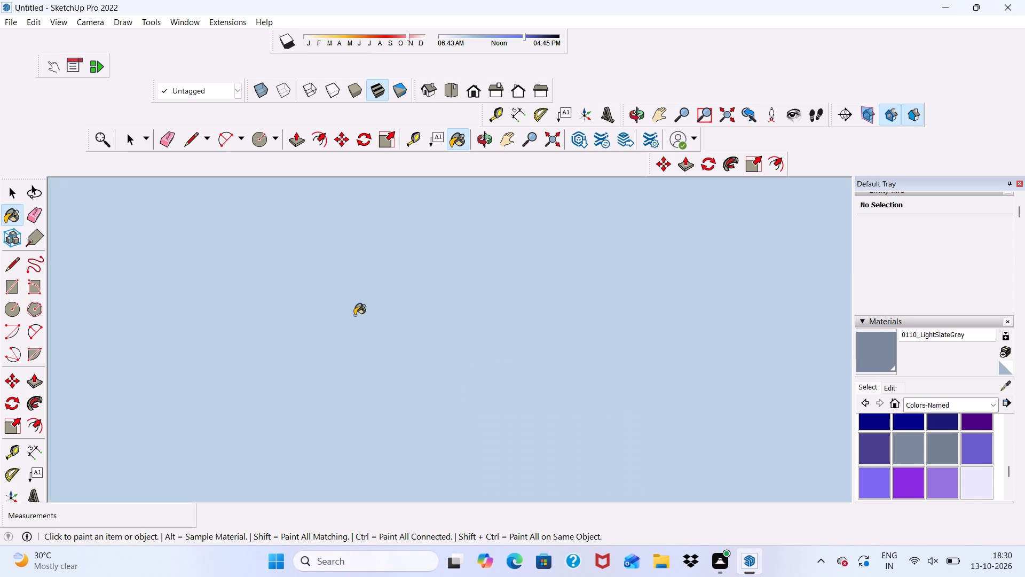
pyautogui.click(472, 80)
pyautogui.scroll(-5, 458, 230)
pyautogui.moveTo(461, 286); pyautogui.dragTo(466, 323, button='middle')
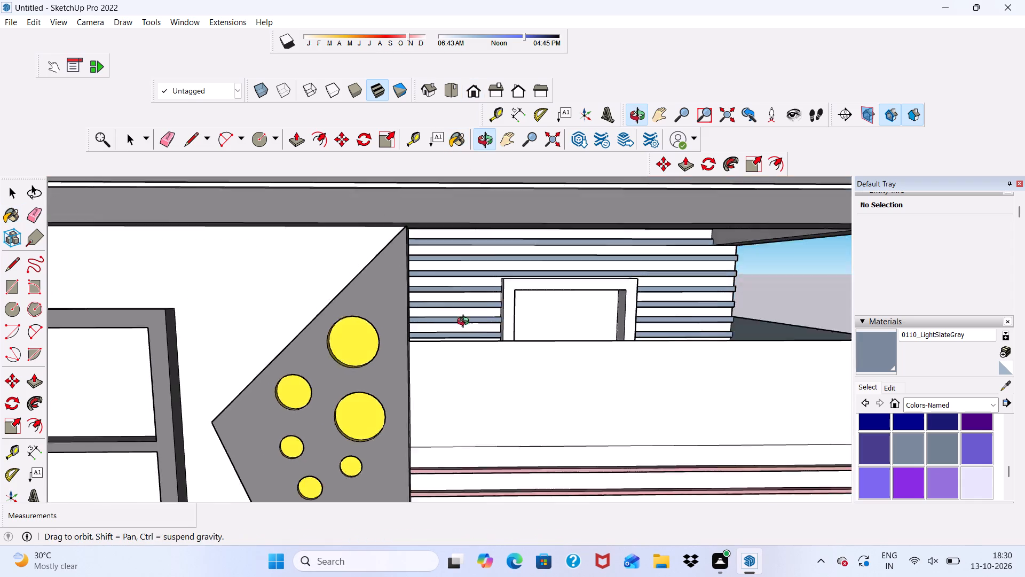
pyautogui.moveTo(466, 323); pyautogui.dragTo(455, 339, button='middle')
pyautogui.scroll(12, 460, 342)
pyautogui.moveTo(312, 368); pyautogui.dragTo(537, 323, button='middle')
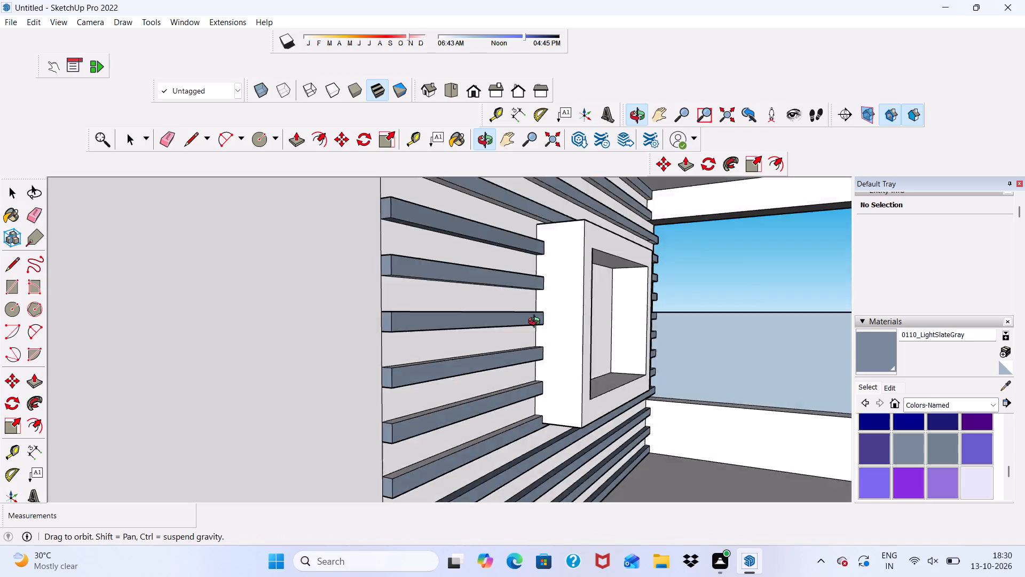
pyautogui.moveTo(537, 323); pyautogui.dragTo(588, 309, button='middle')
pyautogui.scroll(-2, 578, 316)
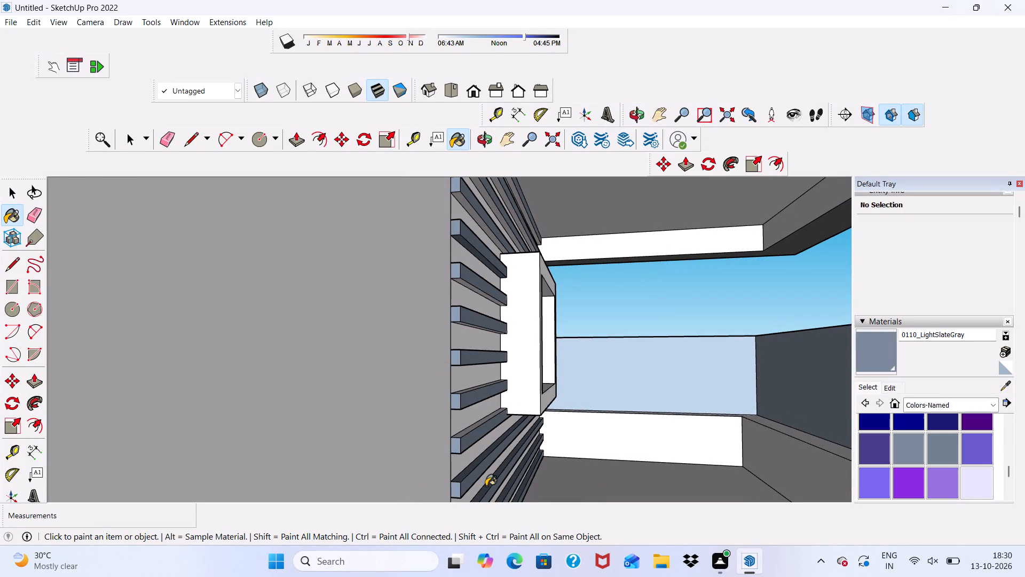
pyautogui.click(483, 490)
# Paint the top faces of the wall strips near and just below the balcony window's lower edge with 0110_LightSlateGray.
pyautogui.scroll(-3, 523, 375)
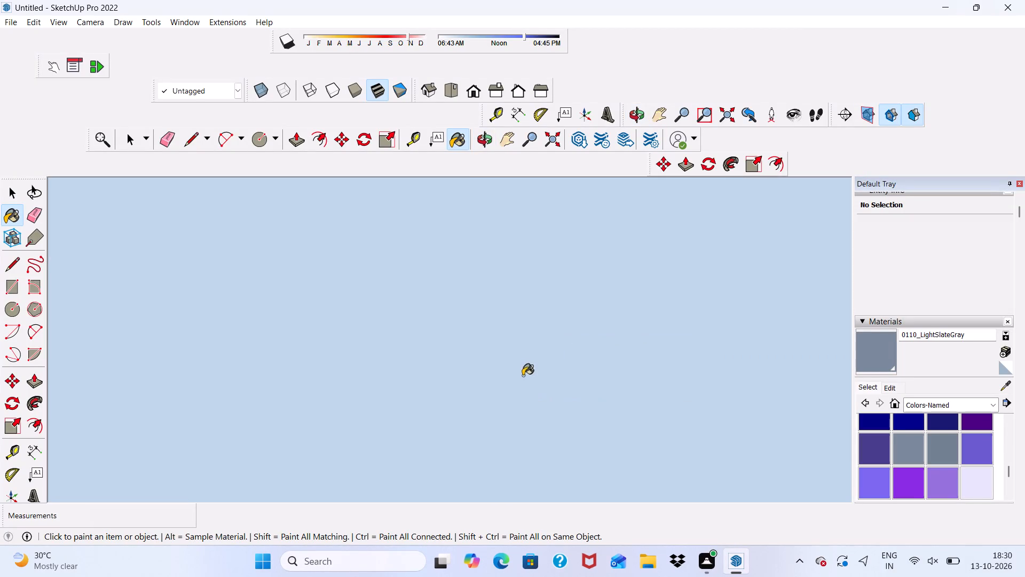
pyautogui.click(474, 88)
pyautogui.scroll(-5, 493, 270)
pyautogui.moveTo(524, 260); pyautogui.dragTo(559, 310, button='middle')
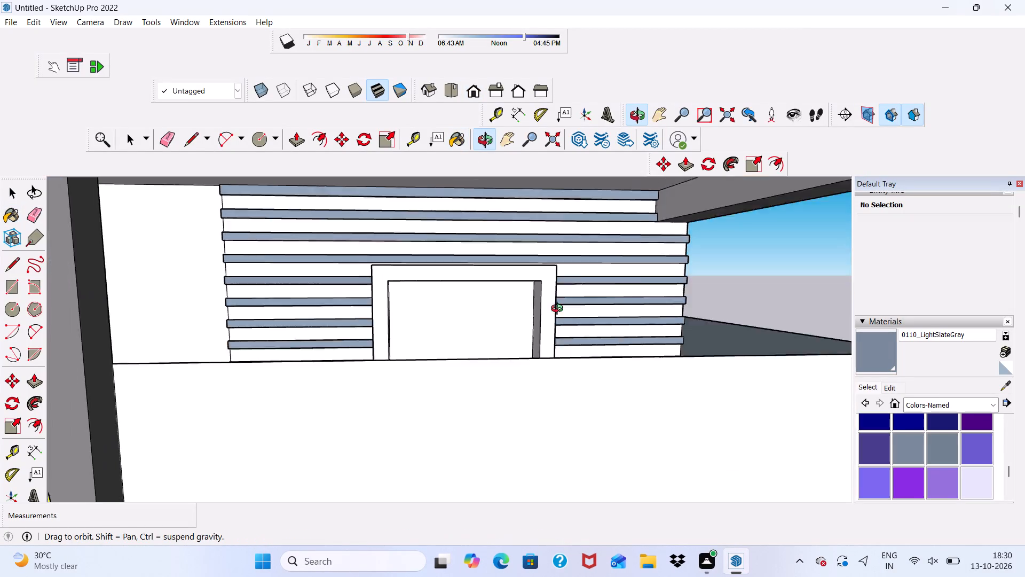
pyautogui.moveTo(559, 310); pyautogui.dragTo(619, 326, button='middle')
pyautogui.scroll(9, 517, 403)
pyautogui.scroll(-7, 232, 390)
pyautogui.moveTo(275, 379); pyautogui.dragTo(424, 346, button='middle')
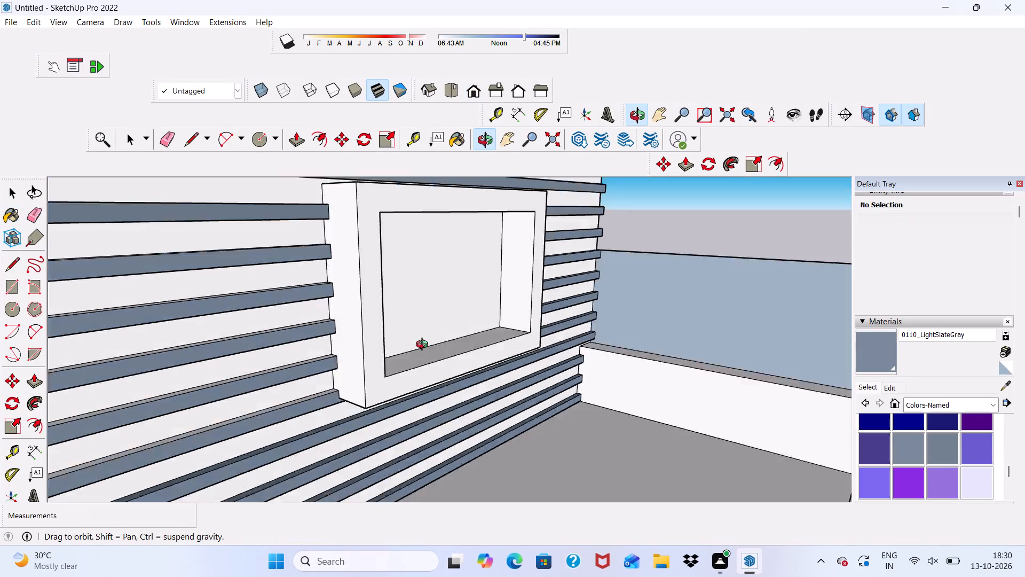
pyautogui.moveTo(424, 346); pyautogui.dragTo(460, 339, button='middle')
pyautogui.scroll(1, 460, 339)
pyautogui.scroll(-1, 452, 341)
pyautogui.scroll(5, 349, 381)
pyautogui.click(349, 381)
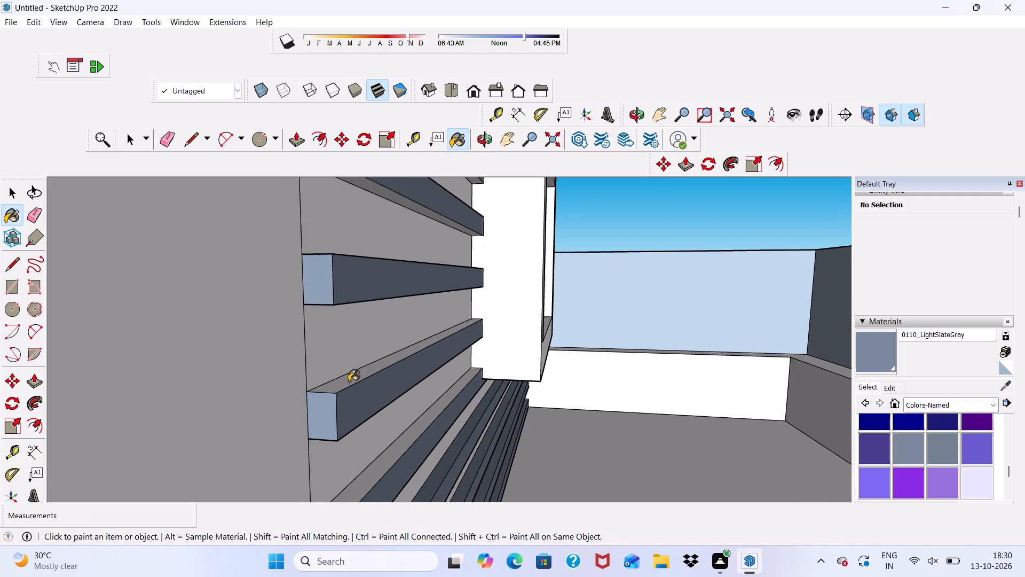
pyautogui.scroll(3, 365, 441)
pyautogui.click(387, 466)
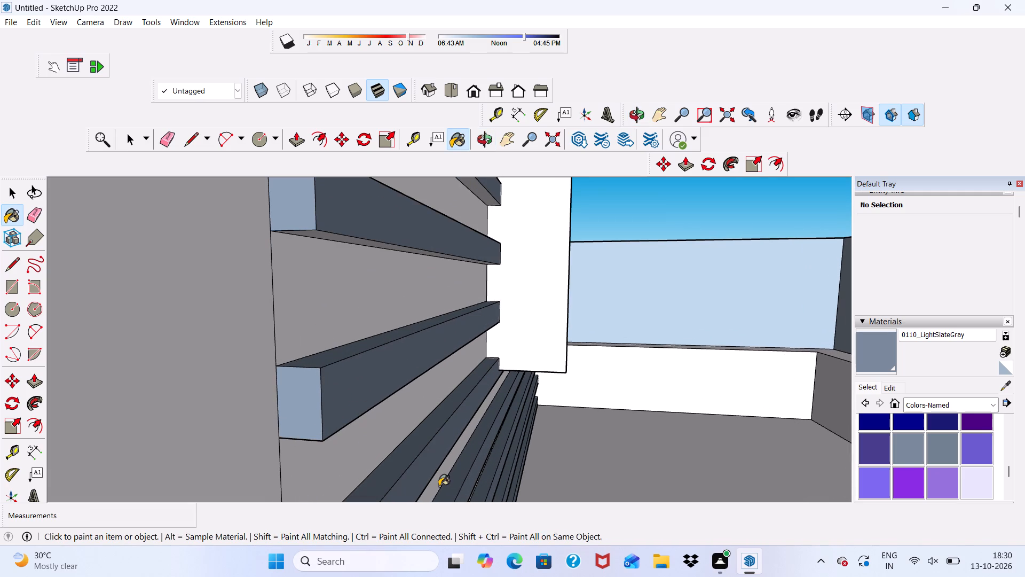
pyautogui.click(438, 483)
# Paint the white end faces of the two lowest wall strips below the balcony window with 0110_LightSlateGray.
pyautogui.scroll(-5, 420, 441)
pyautogui.scroll(-3, 462, 347)
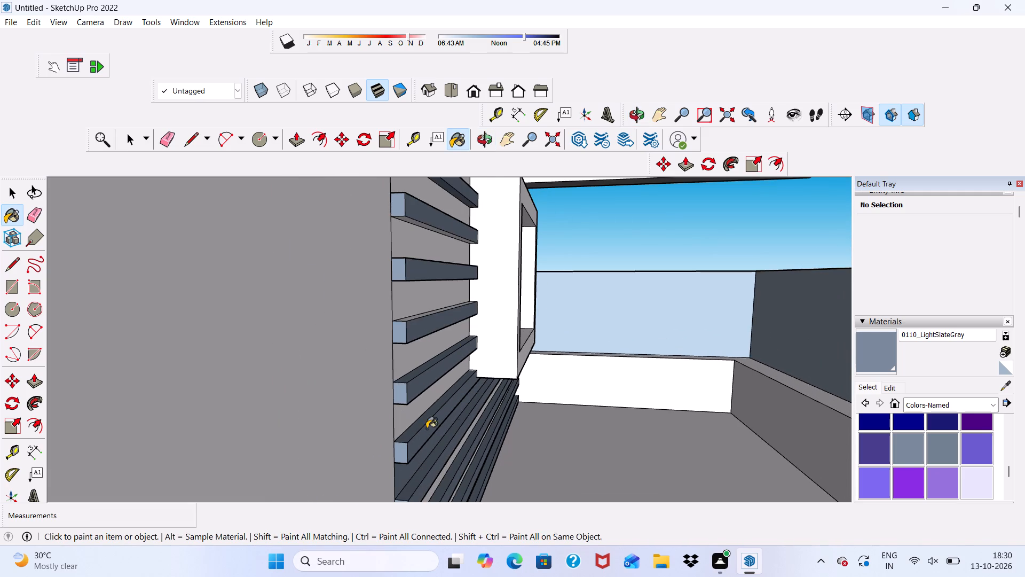
pyautogui.scroll(-4, 414, 409)
pyautogui.scroll(-1, 418, 472)
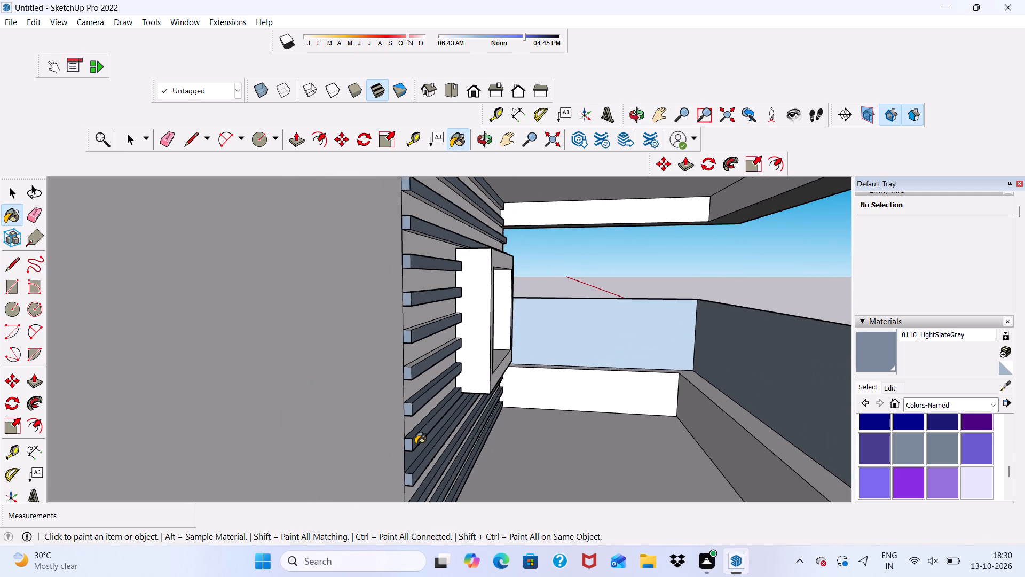
pyautogui.scroll(-4, 414, 436)
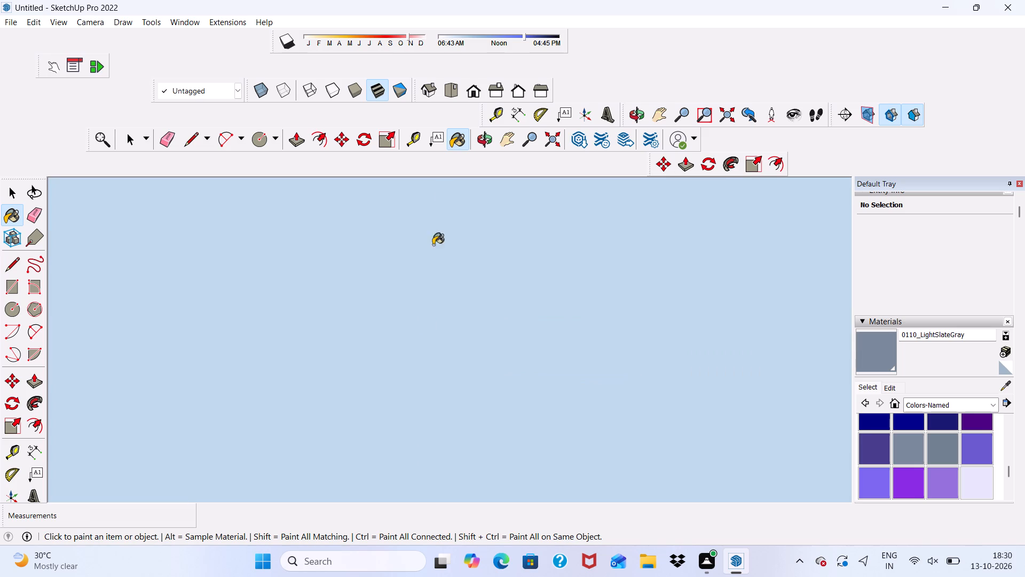
pyautogui.click(476, 84)
pyautogui.scroll(-4, 498, 332)
pyautogui.moveTo(437, 252); pyautogui.dragTo(487, 356, button='middle')
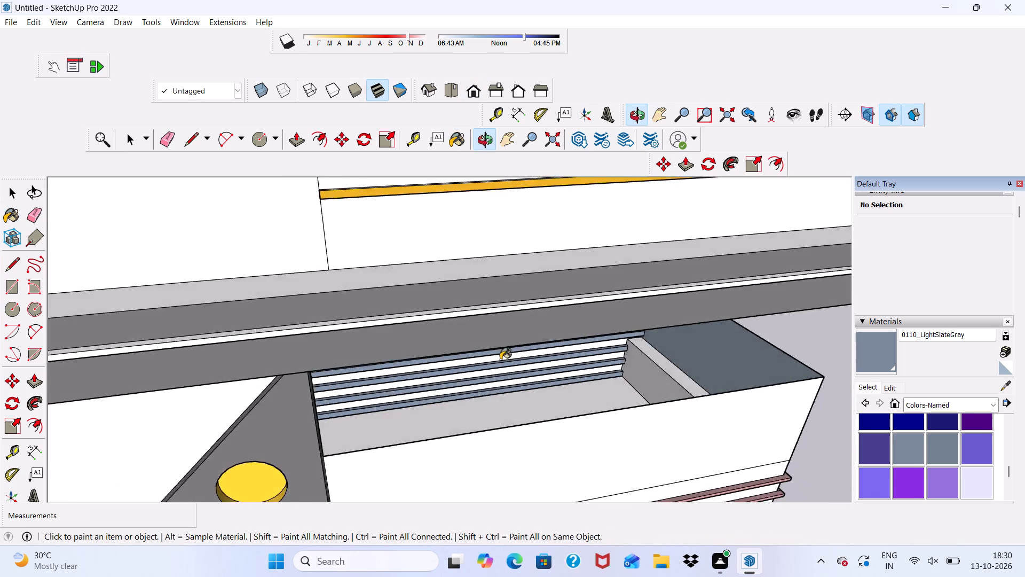
pyautogui.scroll(5, 481, 360)
pyautogui.scroll(5, 170, 435)
pyautogui.moveTo(150, 455); pyautogui.dragTo(367, 360, button='middle')
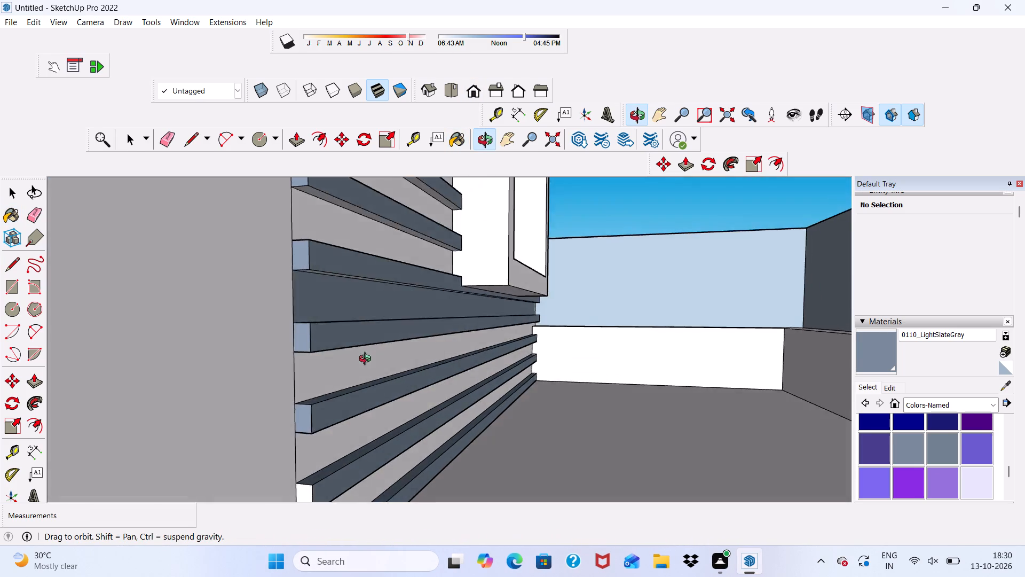
pyautogui.moveTo(367, 360); pyautogui.dragTo(419, 307, button='middle')
pyautogui.scroll(3, 393, 418)
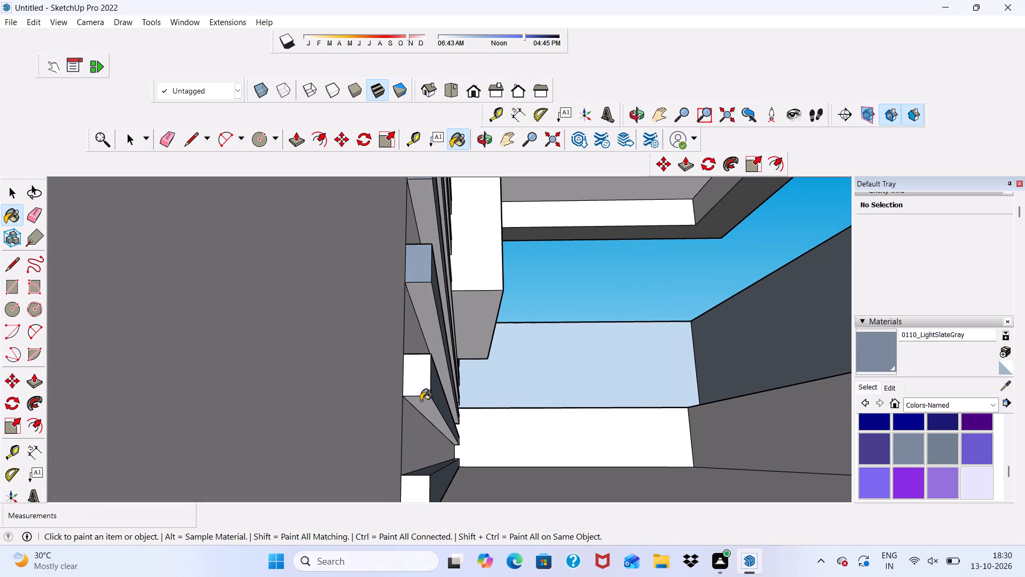
pyautogui.click(419, 380)
pyautogui.click(408, 482)
# Paint the undersides of the lower wall strips below the balcony window with 0110_LightSlateGray.
pyautogui.click(440, 420)
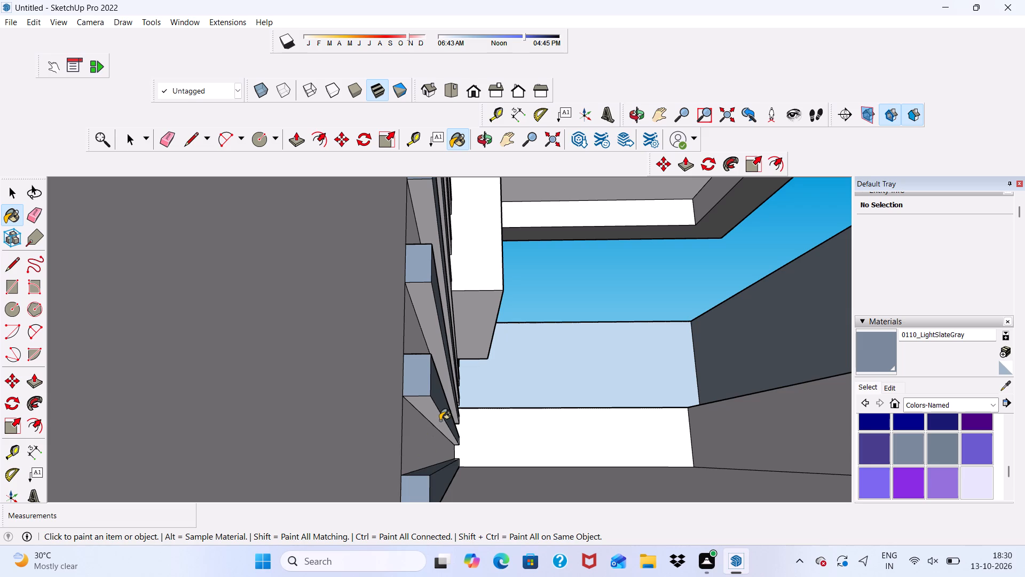
pyautogui.click(426, 313)
pyautogui.click(427, 214)
# Paint the undersides of the wall strips beside the upper part of the balcony window with 0110_LightSlateGray.
pyautogui.scroll(-4, 451, 380)
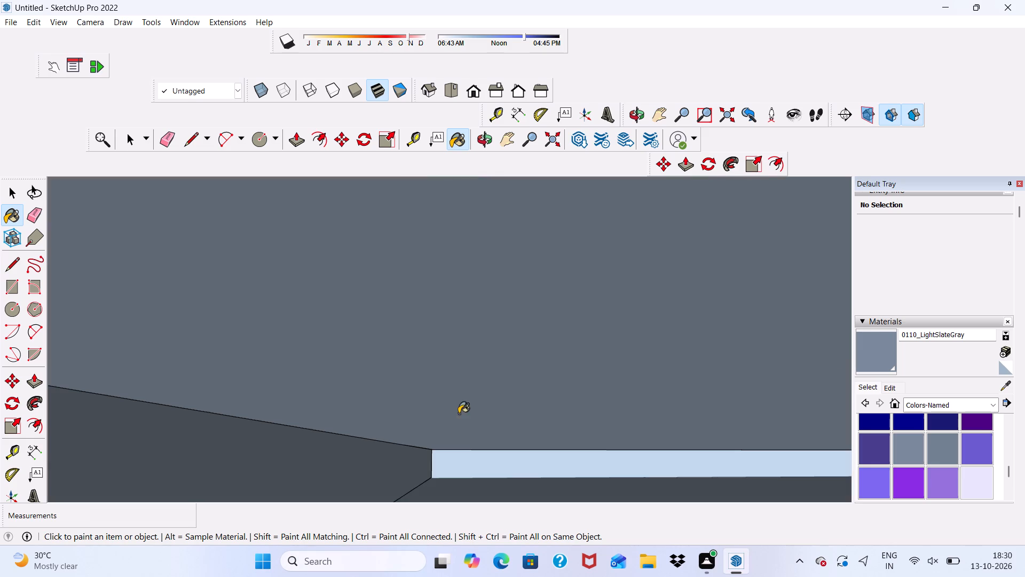
pyautogui.click(475, 88)
pyautogui.scroll(-5, 475, 276)
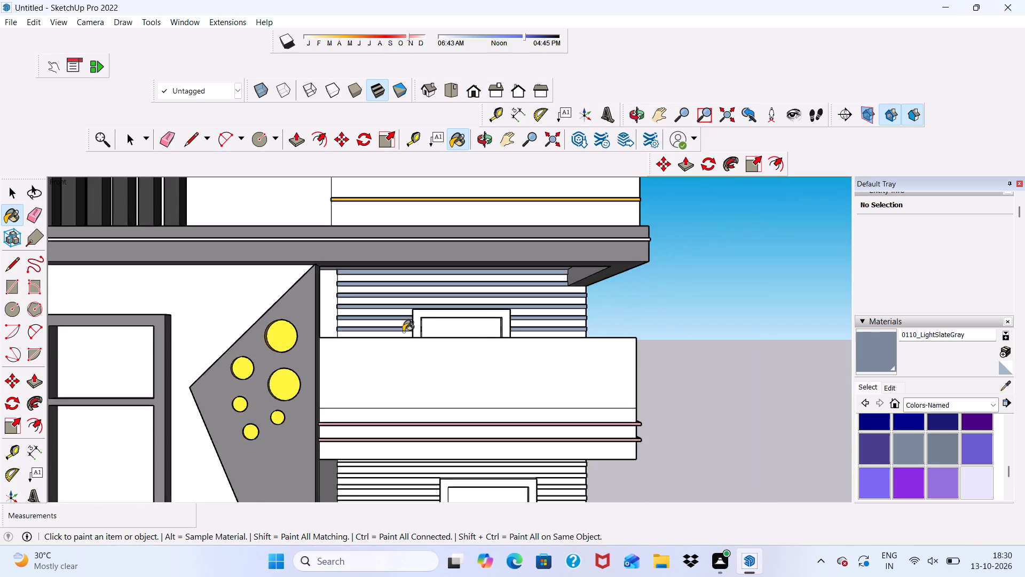
pyautogui.scroll(-2, 403, 332)
pyautogui.scroll(5, 403, 275)
pyautogui.scroll(-1, 402, 274)
pyautogui.scroll(5, 409, 300)
pyautogui.moveTo(342, 419); pyautogui.dragTo(266, 411, button='middle')
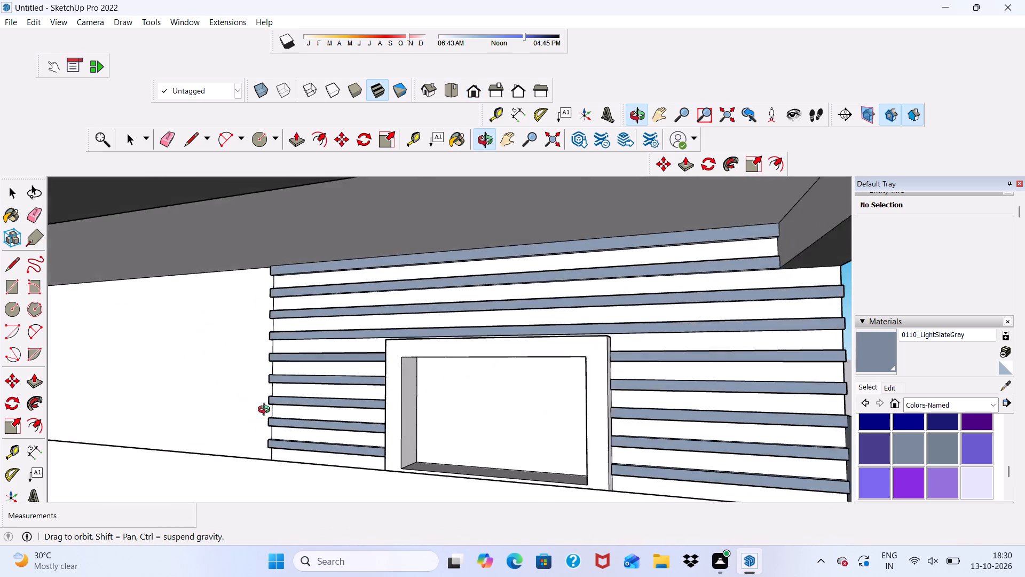
pyautogui.moveTo(266, 411); pyautogui.dragTo(299, 435, button='middle')
pyautogui.scroll(12, 287, 439)
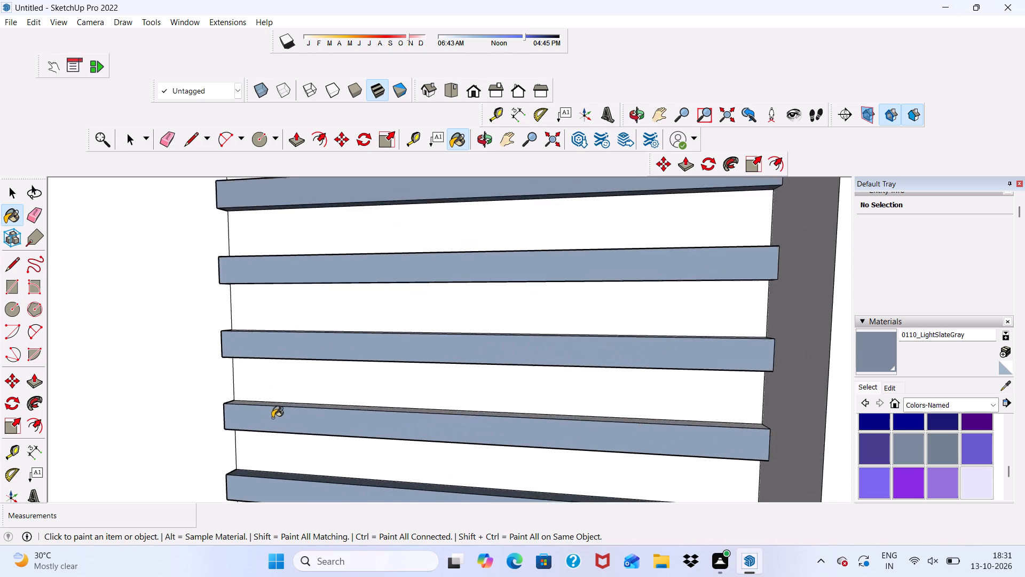
pyautogui.scroll(-1, 272, 418)
pyautogui.moveTo(272, 418); pyautogui.dragTo(569, 355, button='middle')
pyautogui.scroll(5, 361, 337)
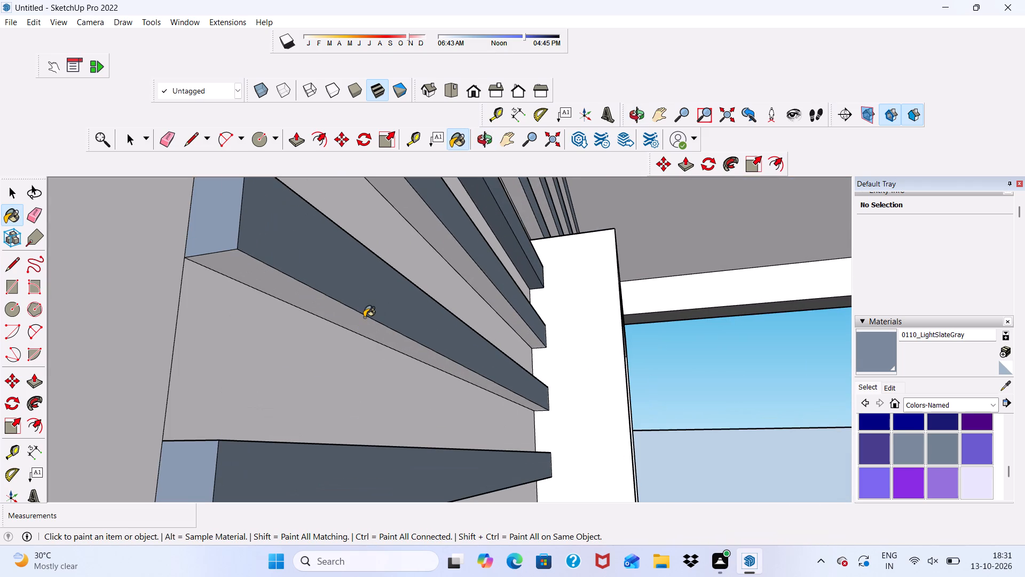
pyautogui.click(360, 326)
pyautogui.click(425, 225)
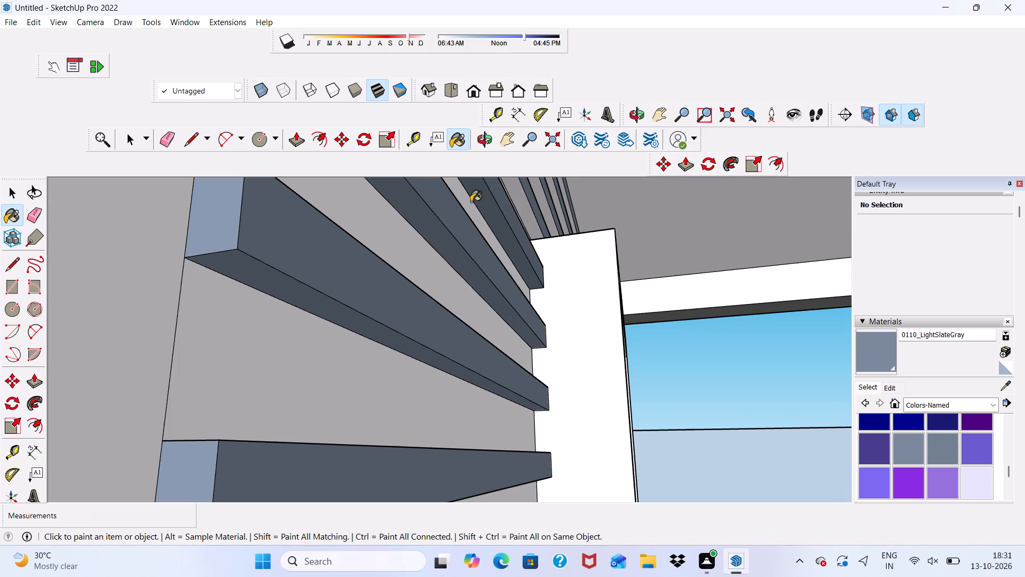
pyautogui.click(471, 202)
# Paint the undersides of the remaining wall strips above the balcony window, up to the projecting slab, with 0110_LightSlateGray.
pyautogui.scroll(-5, 453, 270)
pyautogui.scroll(4, 495, 210)
pyautogui.click(495, 210)
pyautogui.scroll(-5, 491, 263)
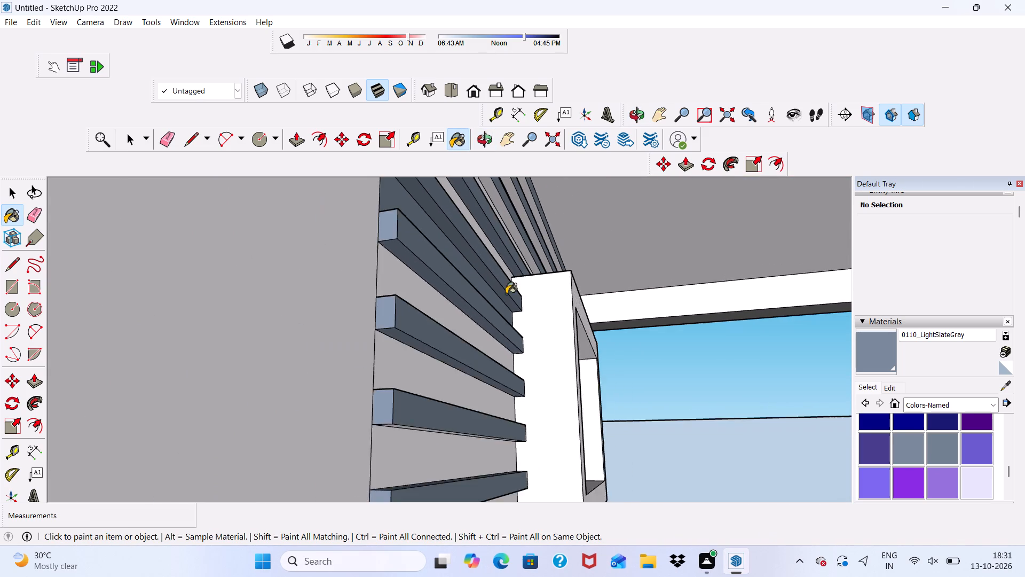
pyautogui.scroll(5, 519, 215)
pyautogui.click(511, 216)
pyautogui.click(534, 209)
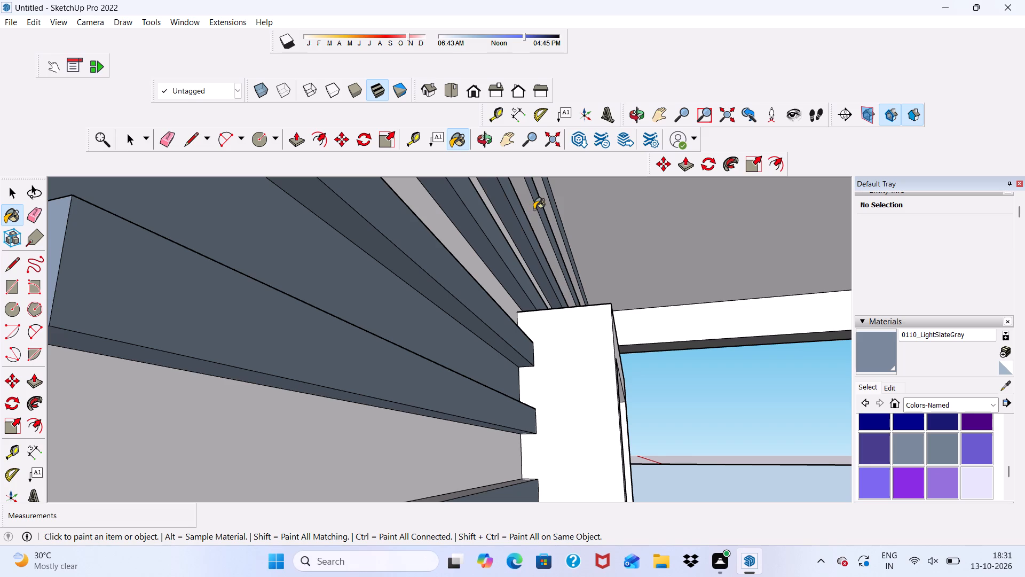
pyautogui.click(546, 202)
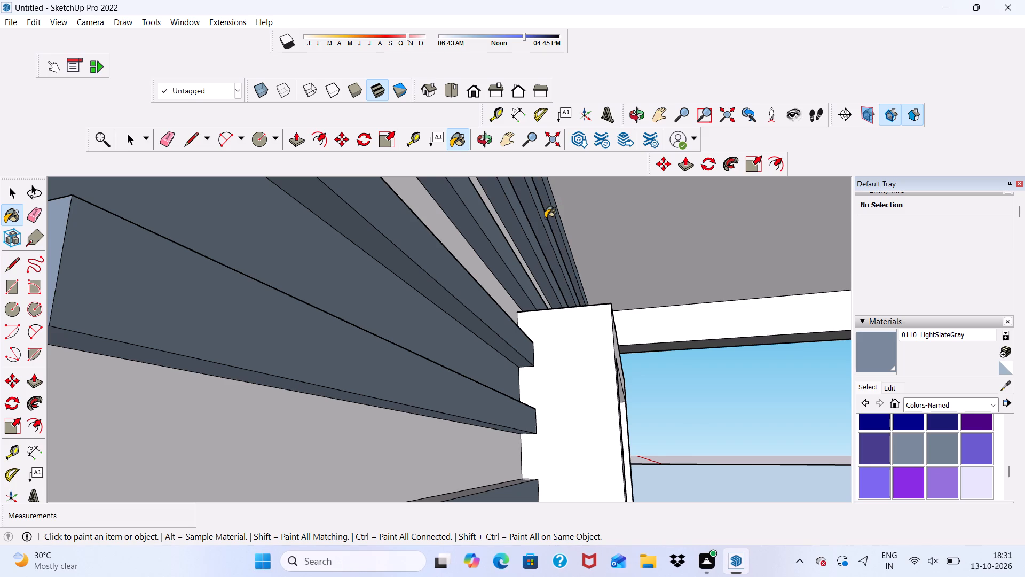
# Check the painted wall strips from the front and undo the last fill.
pyautogui.scroll(-6, 492, 305)
pyautogui.scroll(-5, 420, 287)
pyautogui.scroll(-1, 503, 288)
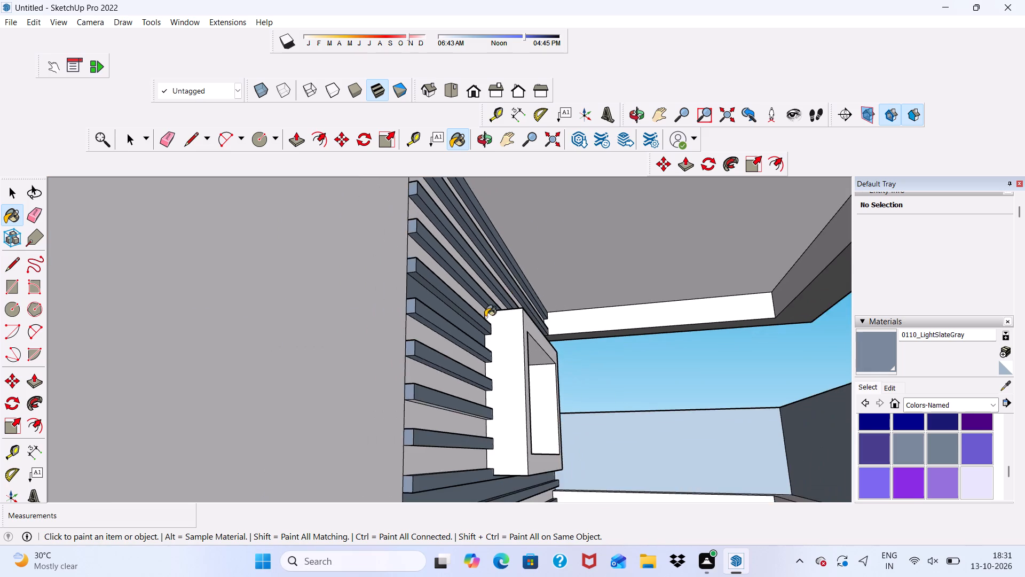
pyautogui.scroll(-5, 449, 408)
pyautogui.moveTo(462, 431); pyautogui.dragTo(346, 434, button='middle')
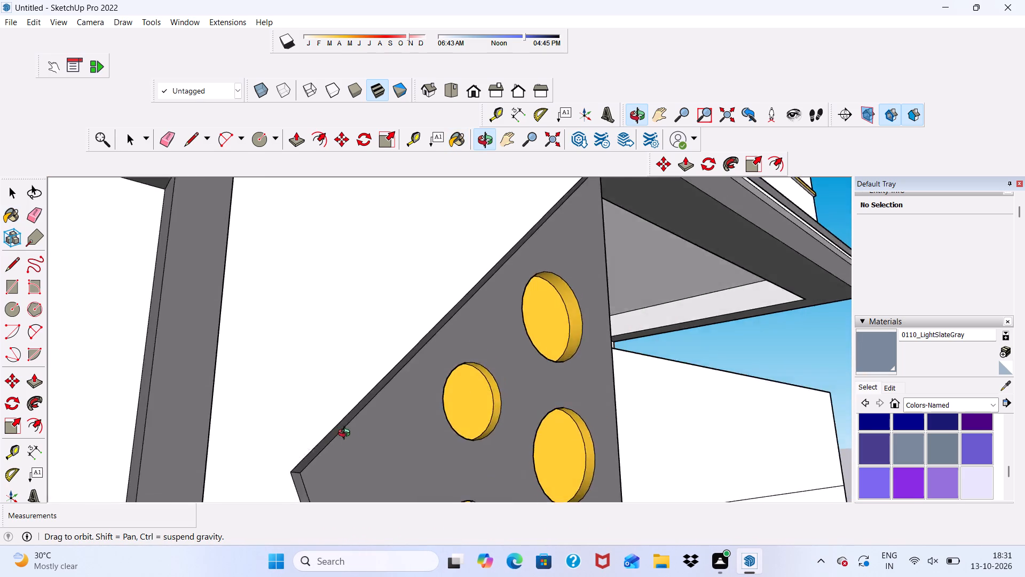
pyautogui.moveTo(346, 434); pyautogui.dragTo(303, 453, button='middle')
pyautogui.moveTo(465, 388); pyautogui.dragTo(272, 439, button='middle')
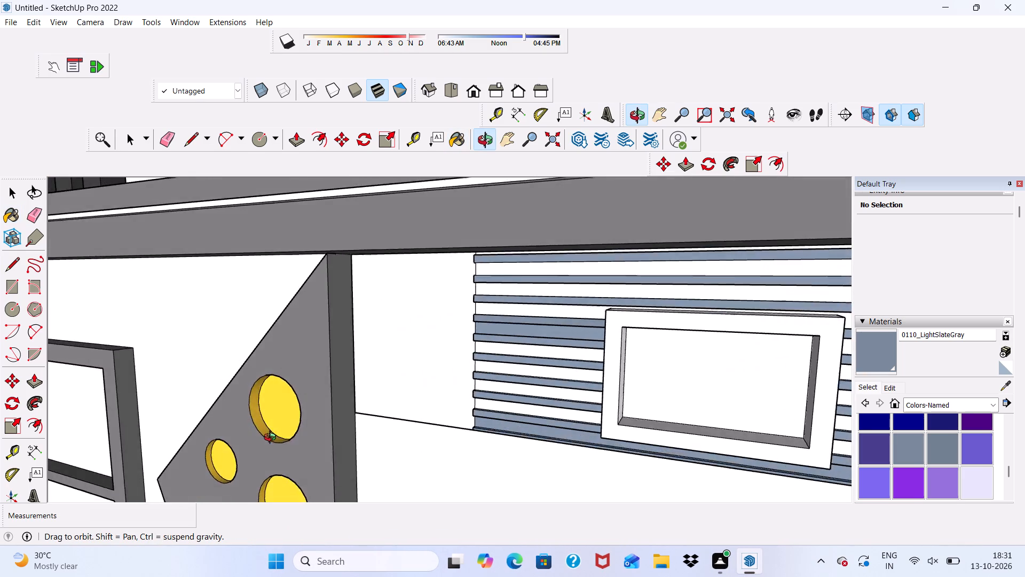
pyautogui.moveTo(272, 439); pyautogui.dragTo(293, 461, button='middle')
pyautogui.scroll(6, 465, 387)
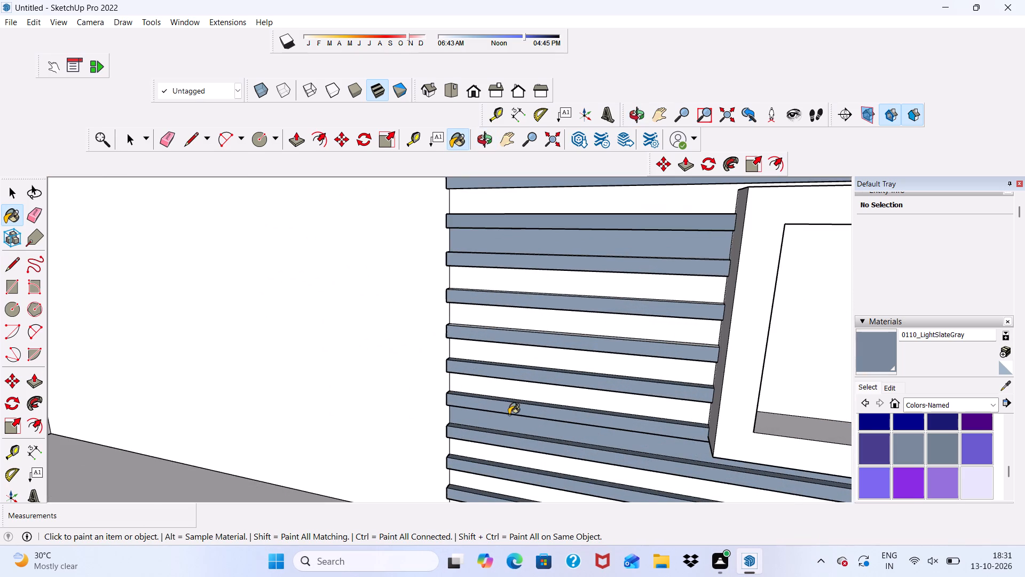
pyautogui.scroll(-1, 509, 415)
pyautogui.hotkey('ctrl', 'z')
pyautogui.press('space')
pyautogui.scroll(-2, 517, 414)
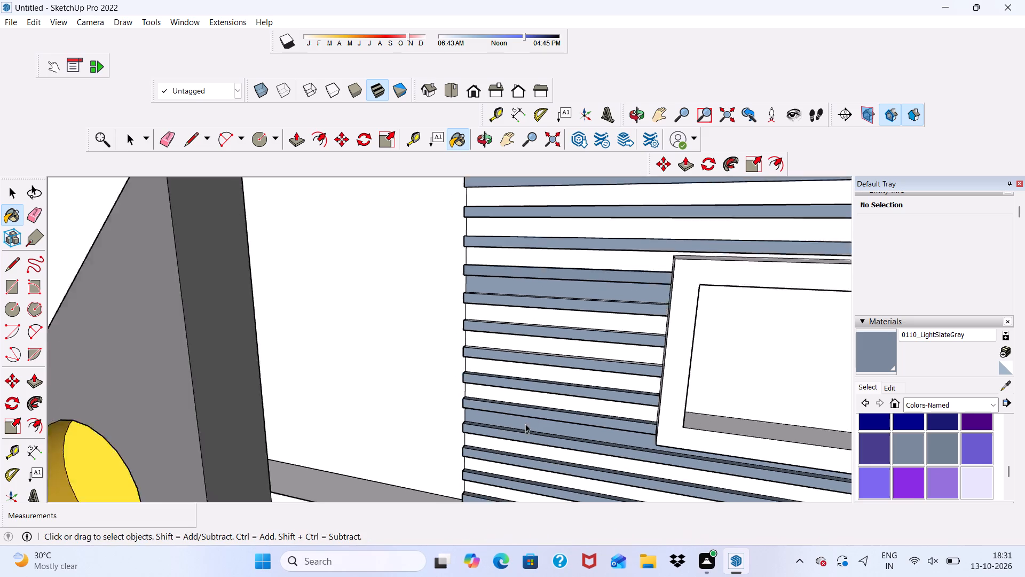
pyautogui.scroll(-1, 525, 424)
pyautogui.moveTo(527, 424); pyautogui.dragTo(528, 405, button='middle')
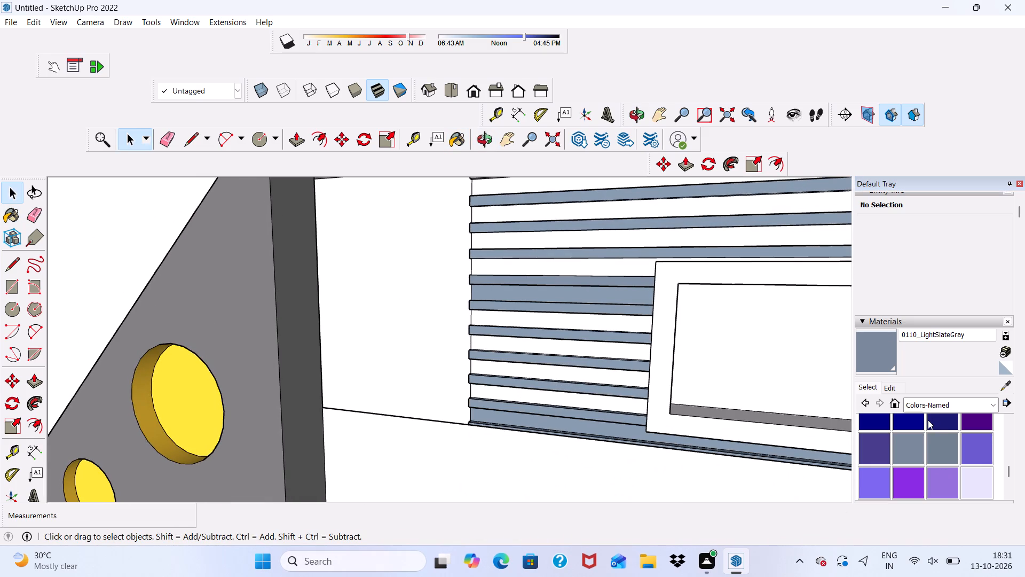
# Repaint the two slate-grey wall gaps between the strips left of the balcony window with 0117_GhostWhite.
pyautogui.scroll(-2, 928, 428)
pyautogui.scroll(1, 905, 438)
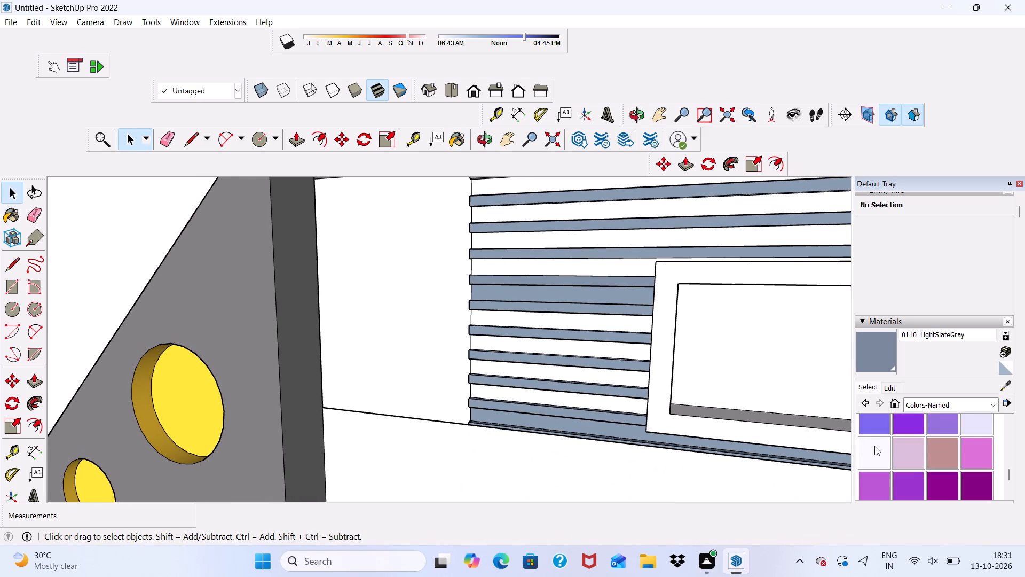
pyautogui.click(881, 451)
pyautogui.scroll(5, 547, 273)
pyautogui.click(562, 306)
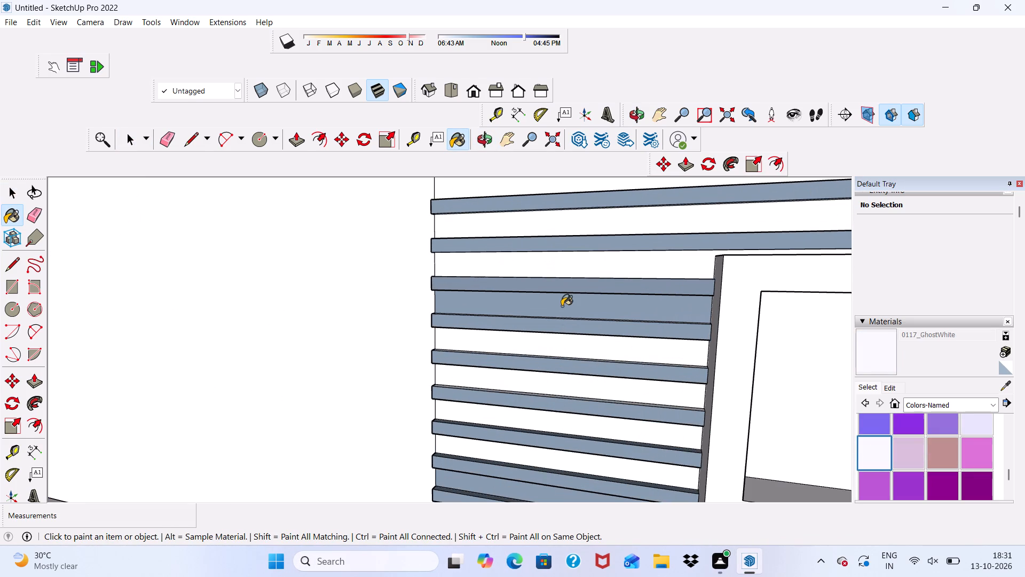
pyautogui.scroll(-3, 564, 409)
pyautogui.click(503, 488)
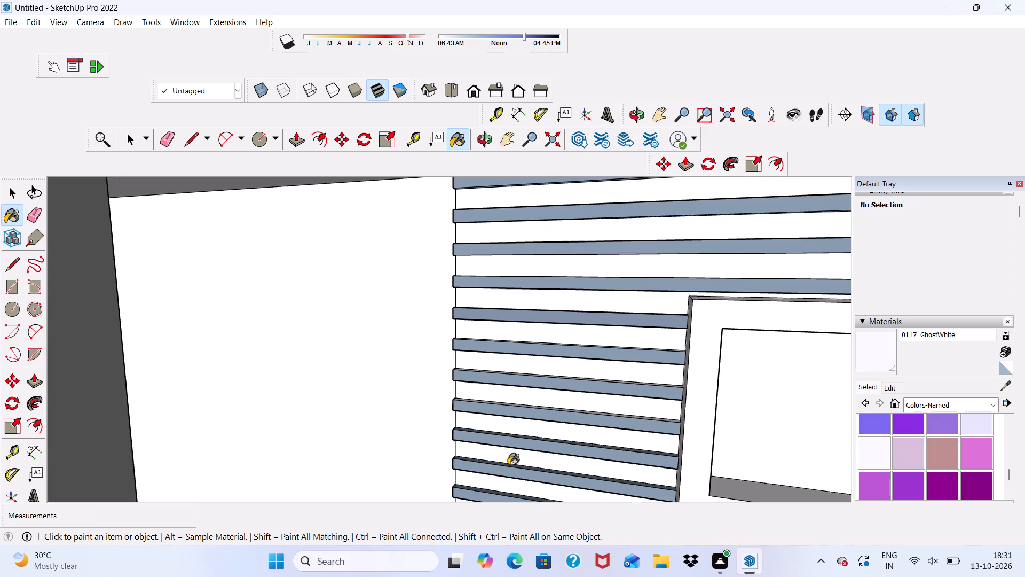
pyautogui.scroll(-5, 502, 412)
pyautogui.scroll(-2, 575, 400)
pyautogui.moveTo(581, 408); pyautogui.dragTo(539, 440, button='middle')
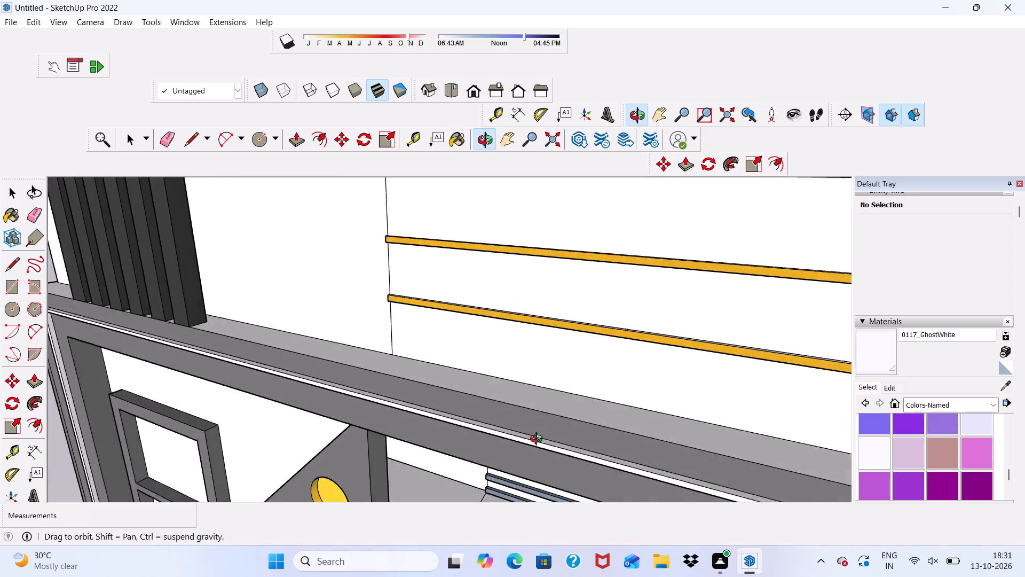
# Paint the unpainted underside segments of the upper wall strips above and right of the balcony window with 0110_LightSlateGray.
pyautogui.moveTo(539, 440); pyautogui.dragTo(484, 384, button='middle')
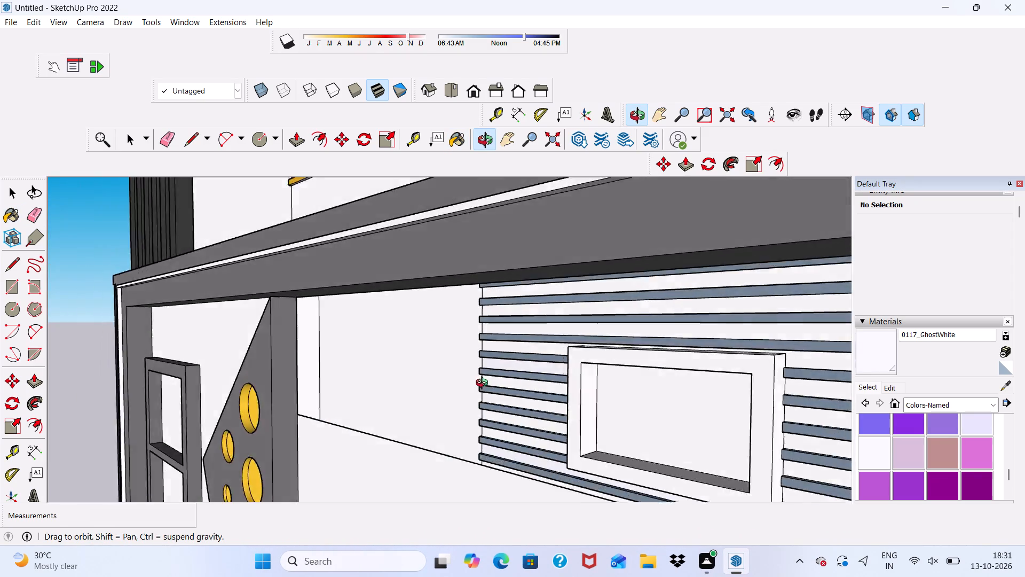
pyautogui.moveTo(484, 384); pyautogui.dragTo(382, 336, button='middle')
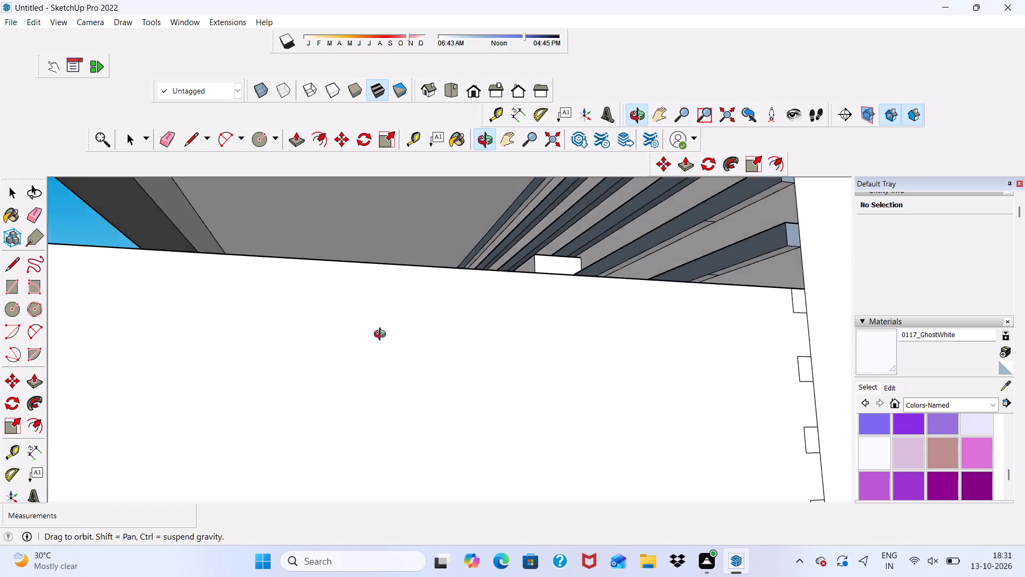
pyautogui.moveTo(382, 336); pyautogui.dragTo(373, 361, button='middle')
pyautogui.press('space')
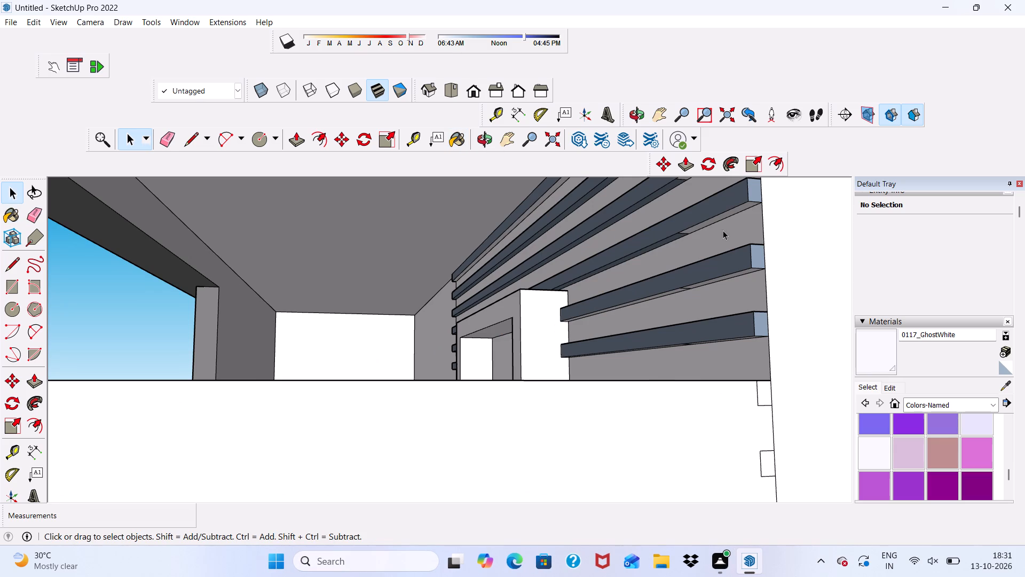
pyautogui.scroll(6, 723, 229)
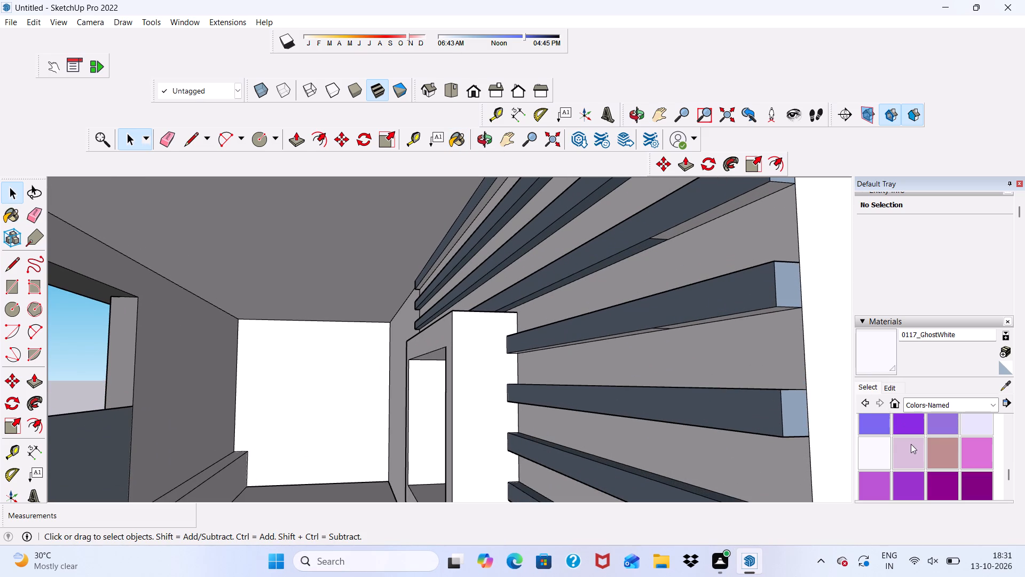
pyautogui.scroll(-1, 911, 445)
pyautogui.scroll(4, 911, 449)
pyautogui.scroll(-4, 910, 449)
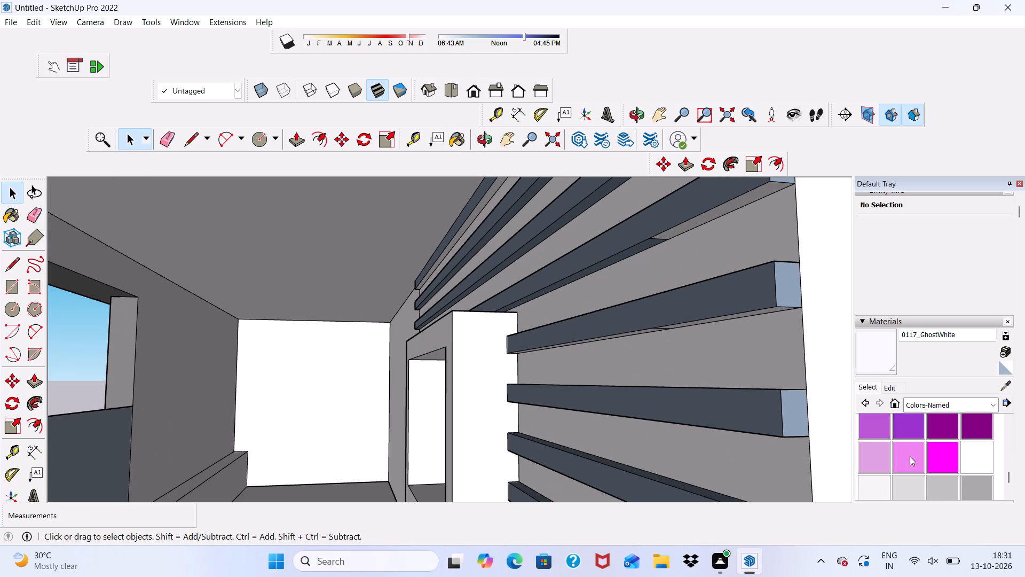
pyautogui.scroll(-2, 910, 456)
pyautogui.scroll(6, 905, 456)
pyautogui.scroll(-2, 905, 456)
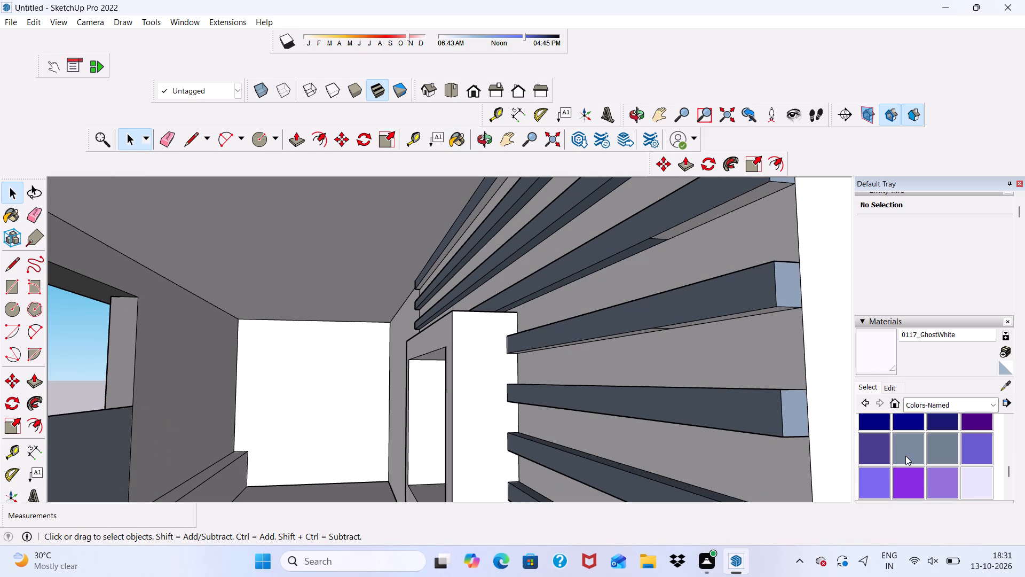
pyautogui.click(905, 456)
pyautogui.scroll(4, 655, 287)
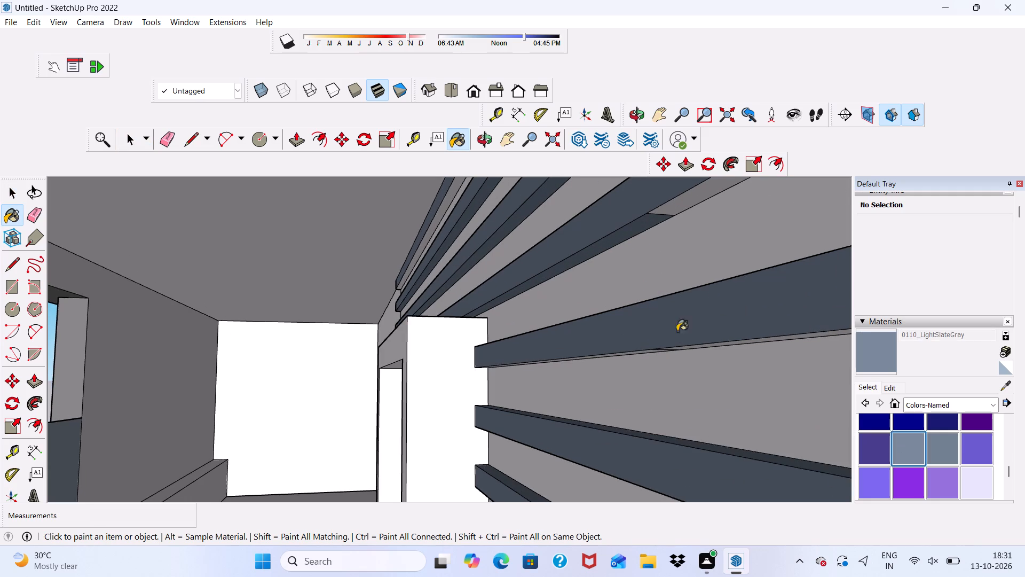
pyautogui.scroll(-1, 680, 340)
pyautogui.moveTo(682, 336); pyautogui.dragTo(691, 263, button='middle')
pyautogui.scroll(4, 701, 318)
pyautogui.click(702, 322)
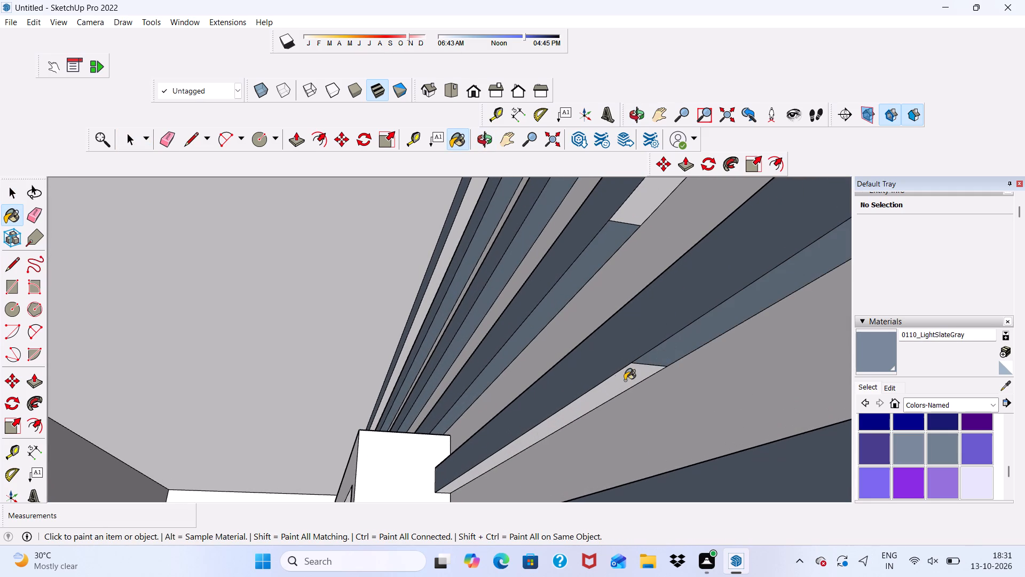
pyautogui.click(603, 386)
pyautogui.click(640, 193)
pyautogui.scroll(-5, 580, 227)
pyautogui.scroll(5, 441, 230)
pyautogui.click(504, 227)
# Paint both underside segments of the next lower strip right of the balcony window and the remaining upper outer segment with 0110_LightSlateGray.
pyautogui.scroll(-6, 471, 262)
pyautogui.scroll(2, 575, 394)
pyautogui.click(713, 448)
pyautogui.click(715, 443)
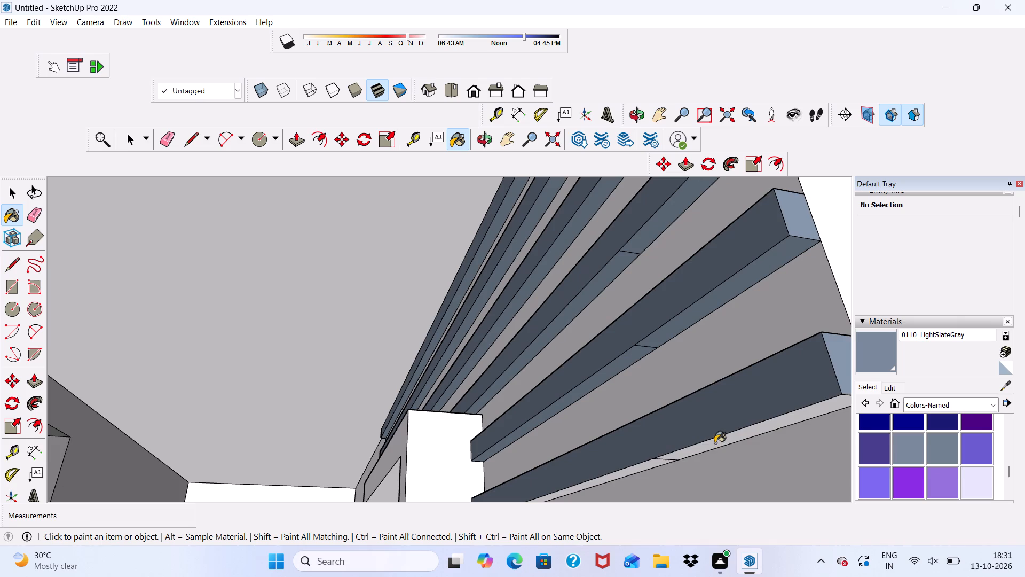
pyautogui.scroll(3, 635, 446)
pyautogui.click(598, 487)
pyautogui.scroll(-5, 586, 414)
pyautogui.scroll(-1, 624, 341)
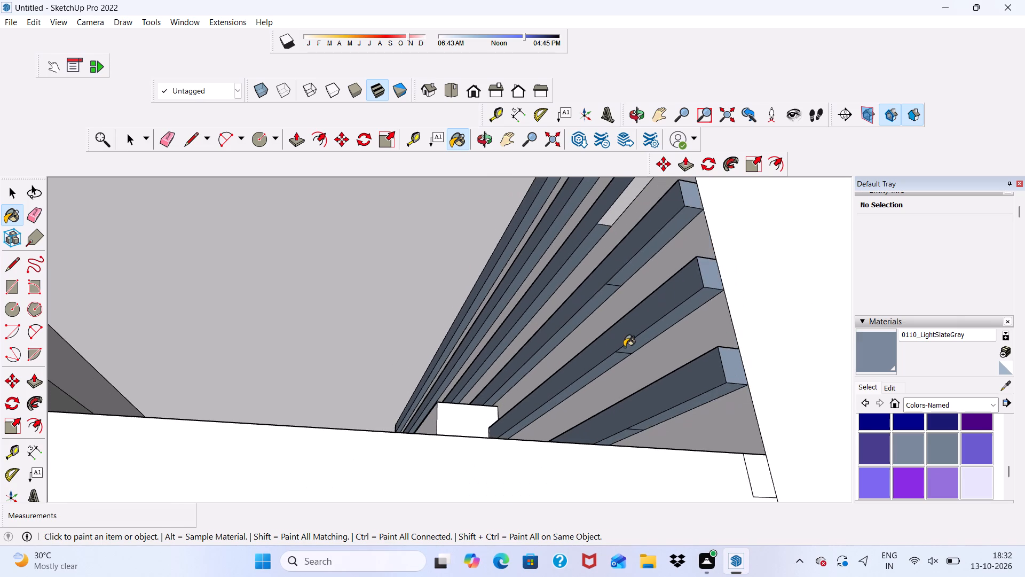
pyautogui.scroll(2, 608, 193)
pyautogui.click(620, 209)
pyautogui.scroll(-4, 584, 299)
# Paint the undersides of the lower wall strips left of the balcony window and the strip running just beneath it with 0110_LightSlateGray.
pyautogui.moveTo(621, 364); pyautogui.dragTo(637, 421, button='middle')
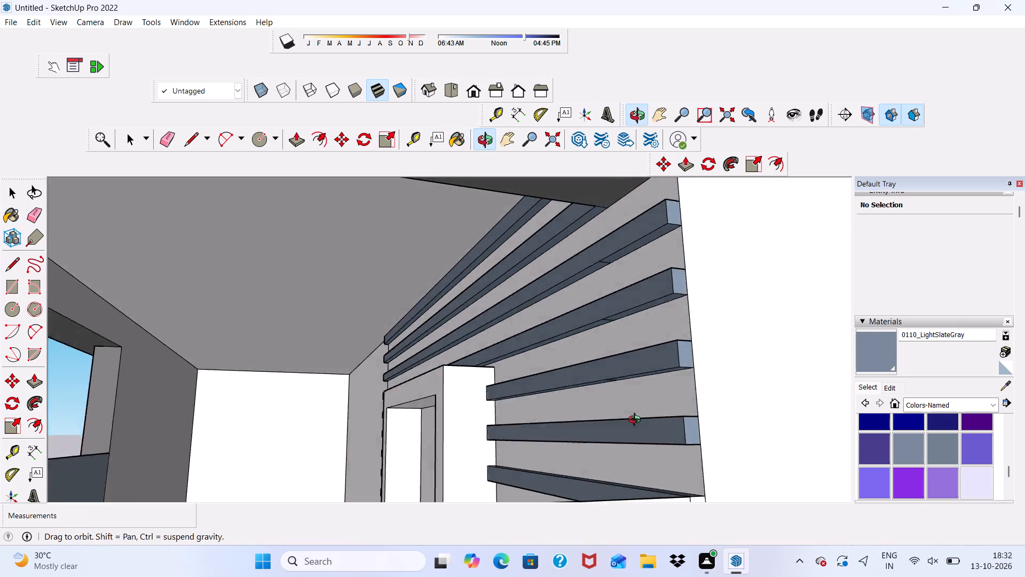
pyautogui.moveTo(637, 421); pyautogui.dragTo(745, 503, button='middle')
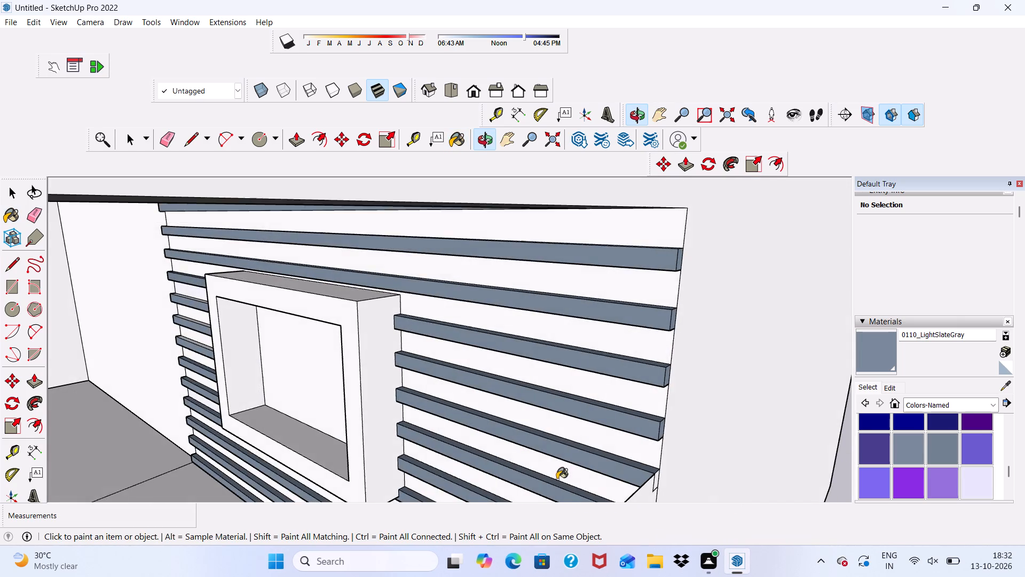
pyautogui.scroll(6, 168, 323)
pyautogui.scroll(-3, 170, 314)
pyautogui.scroll(1, 227, 376)
pyautogui.scroll(-1, 228, 372)
pyautogui.moveTo(228, 372); pyautogui.dragTo(499, 225, button='middle')
pyautogui.scroll(11, 451, 356)
pyautogui.click(419, 381)
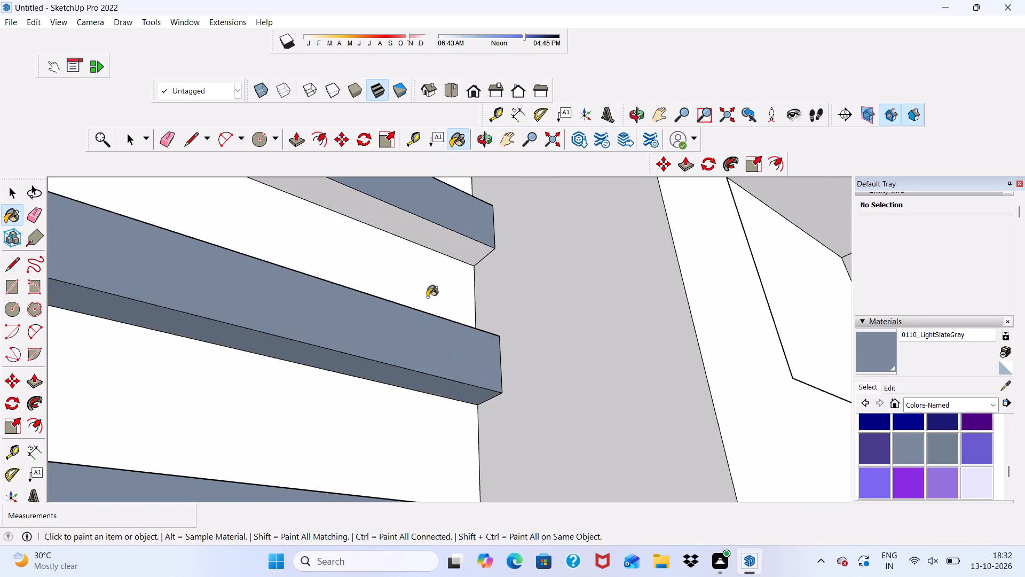
pyautogui.click(443, 238)
pyautogui.scroll(-6, 433, 271)
pyautogui.scroll(3, 402, 437)
pyautogui.click(401, 420)
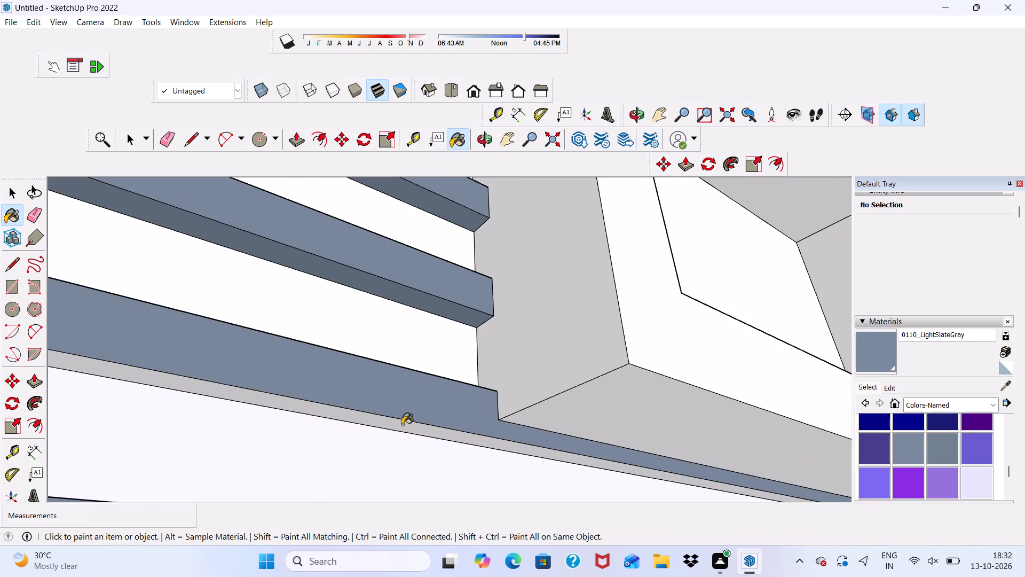
# Paint the underside segments of the lower wall strips right of the balcony window with 0110_LightSlateGray.
pyautogui.scroll(-6, 364, 347)
pyautogui.scroll(-3, 327, 390)
pyautogui.scroll(-2, 336, 327)
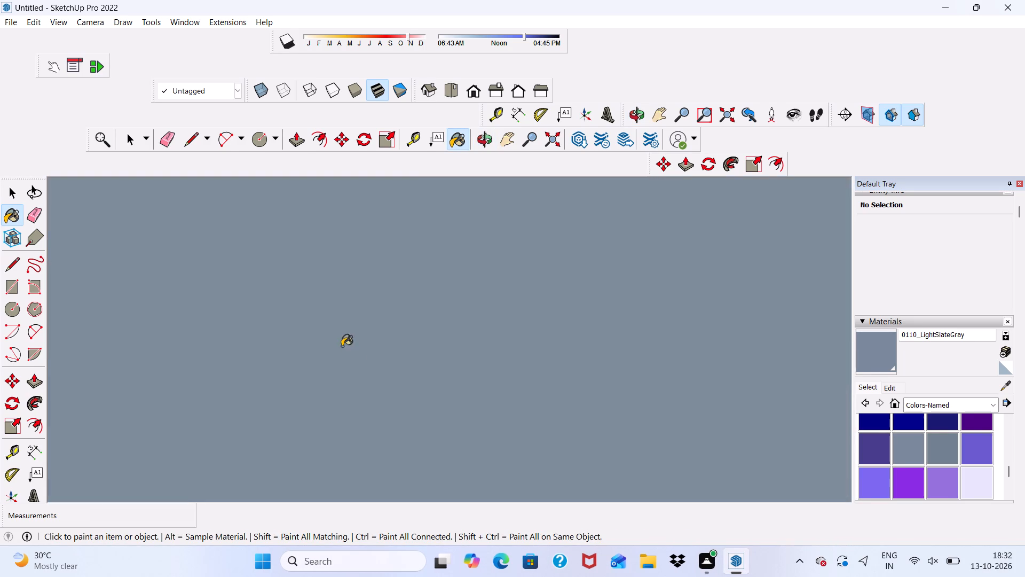
pyautogui.scroll(-2, 342, 346)
pyautogui.click(469, 95)
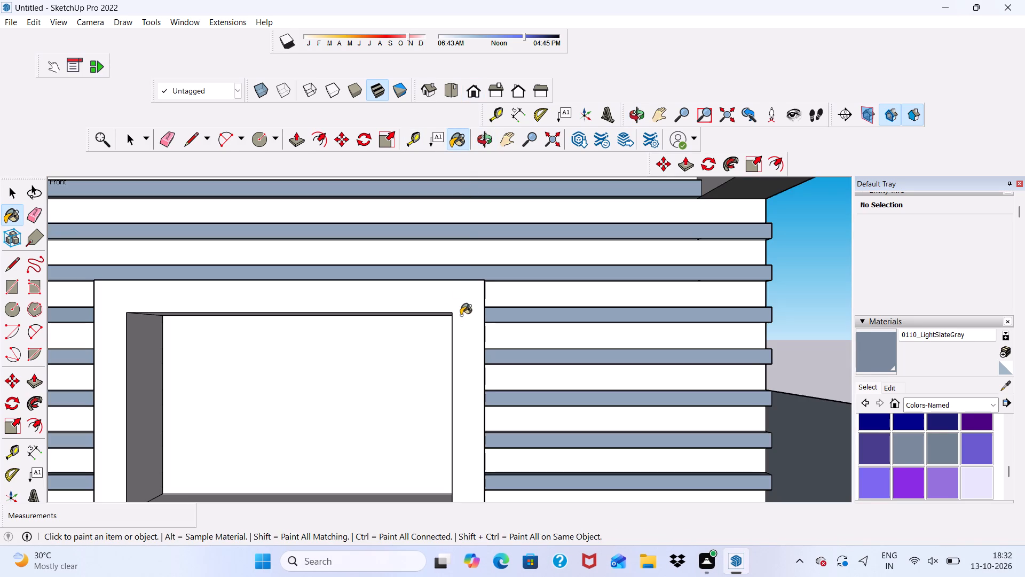
pyautogui.moveTo(462, 352); pyautogui.dragTo(326, 215, button='middle')
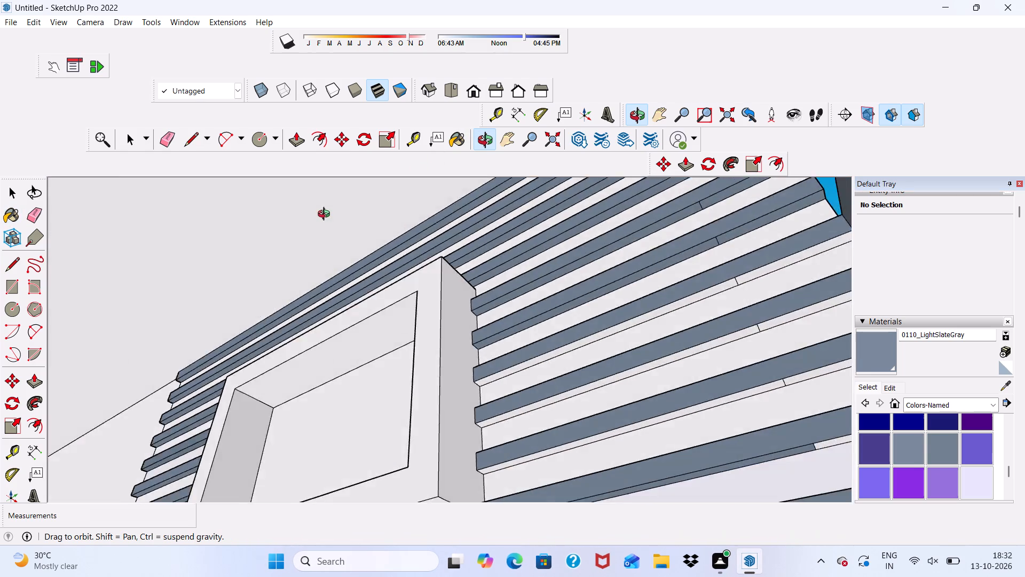
pyautogui.moveTo(326, 215); pyautogui.dragTo(438, 193, button='middle')
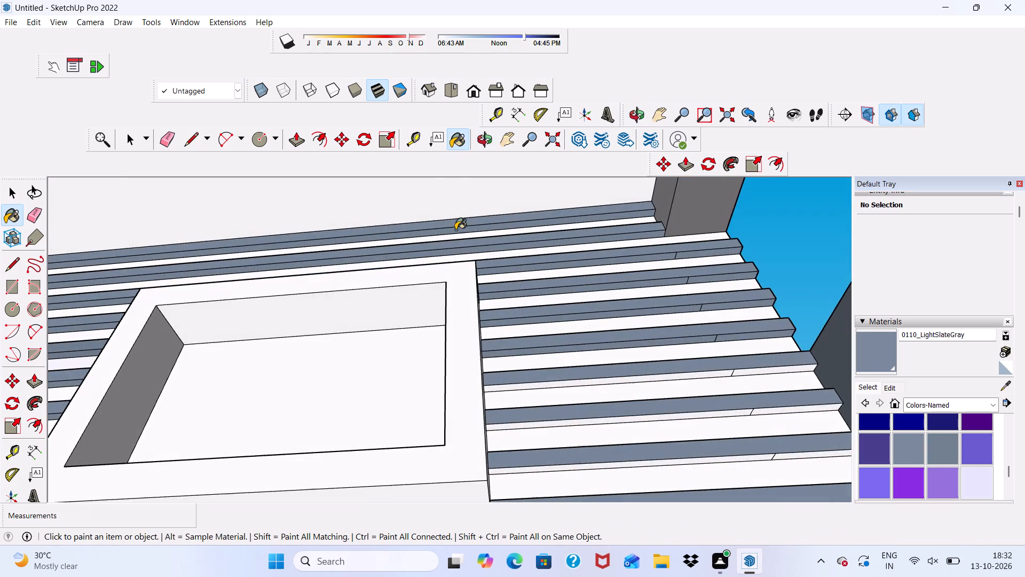
pyautogui.scroll(6, 532, 412)
pyautogui.click(537, 364)
pyautogui.click(521, 439)
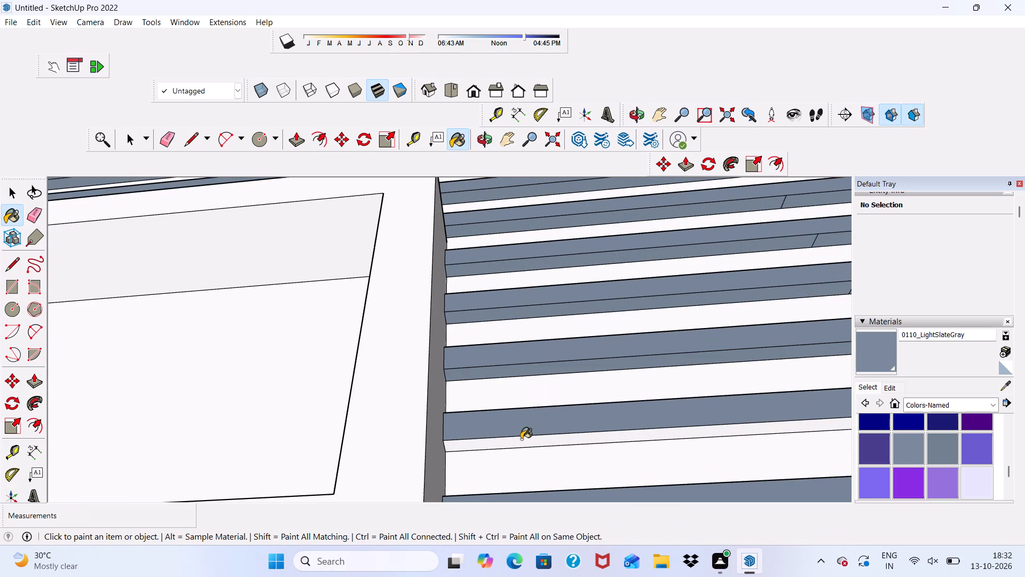
pyautogui.scroll(-4, 493, 374)
pyautogui.click(814, 403)
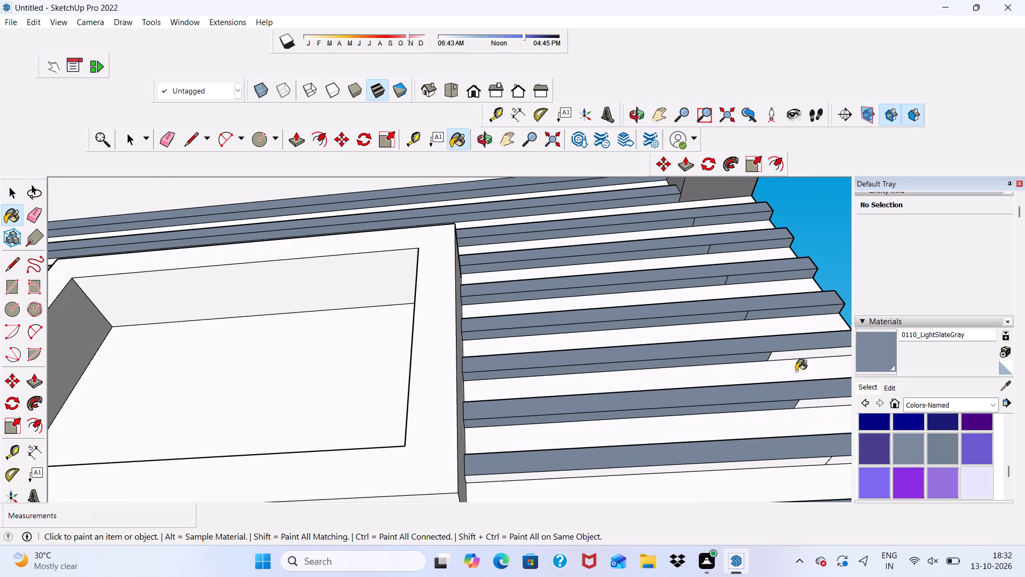
pyautogui.click(790, 356)
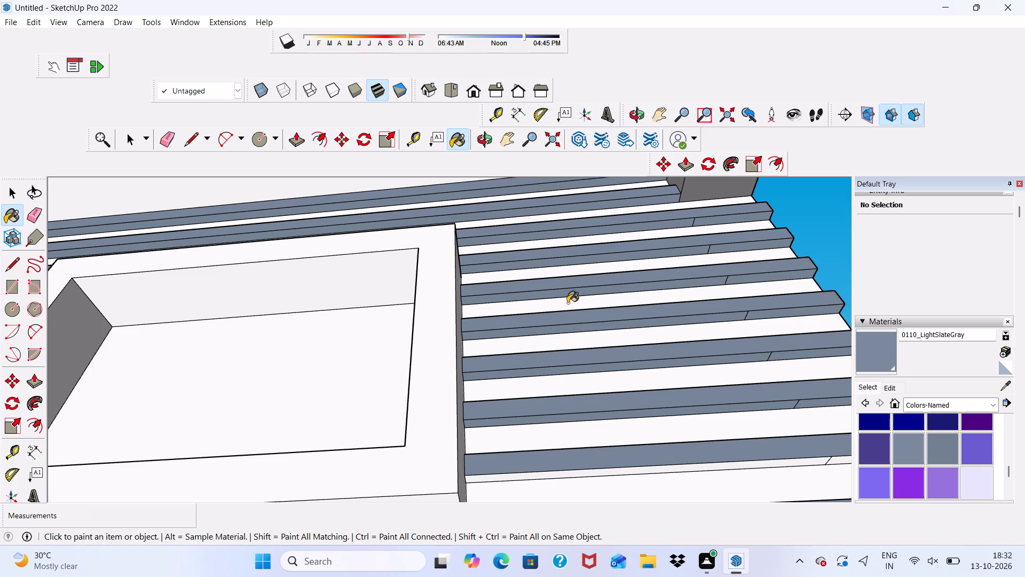
pyautogui.scroll(-1, 567, 303)
pyautogui.click(575, 454)
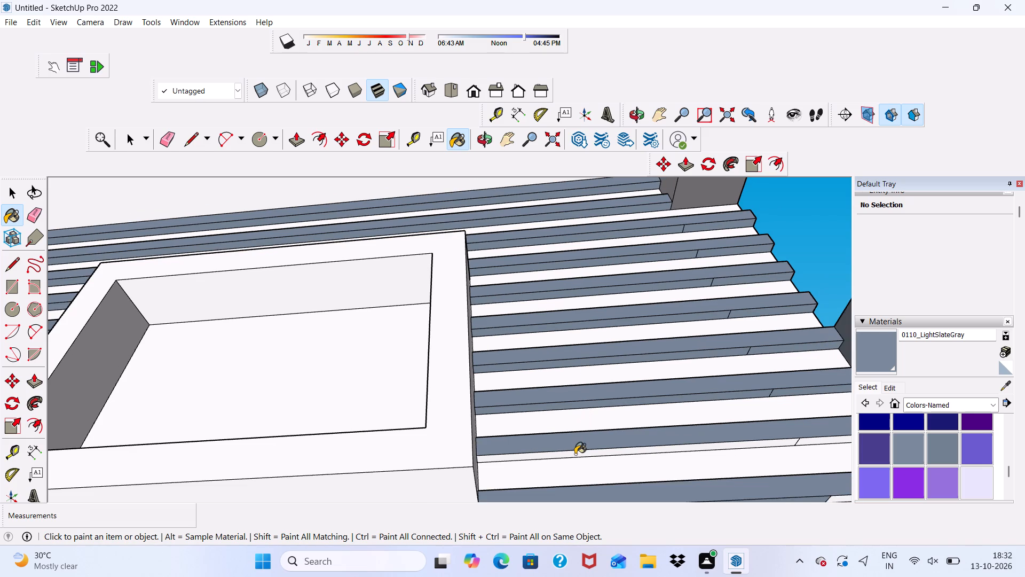
pyautogui.click(815, 441)
pyautogui.scroll(-2, 624, 367)
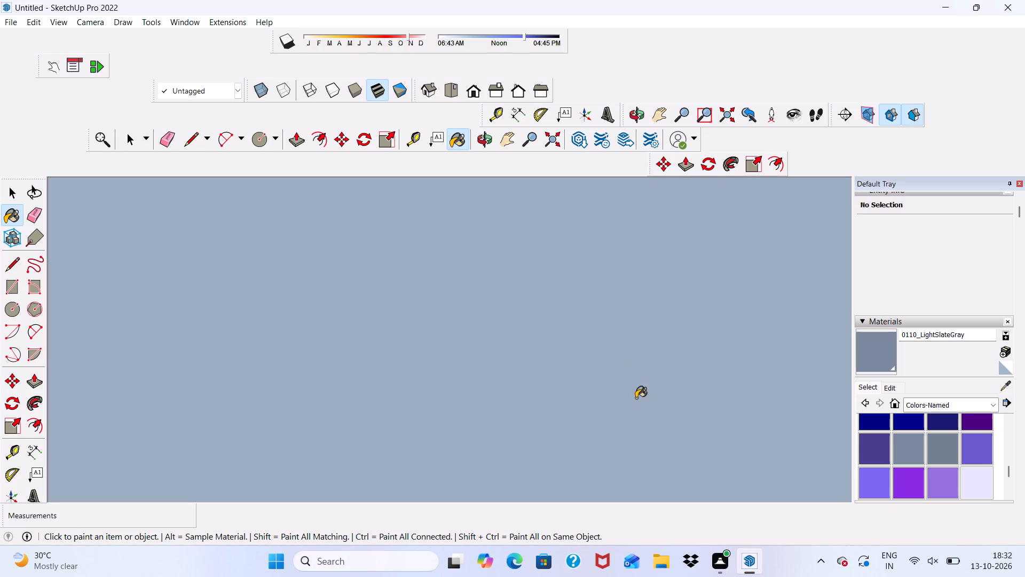
# Paint the remaining outer-end underside segments of the lowest balcony wall strips with 0110_LightSlateGray.
pyautogui.click(470, 90)
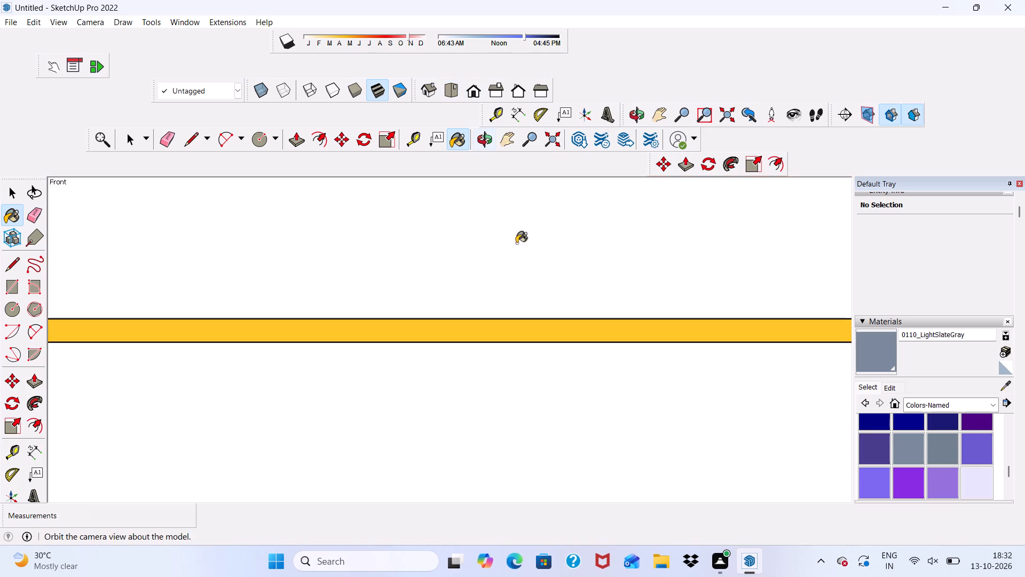
pyautogui.scroll(-12, 519, 251)
pyautogui.scroll(-12, 437, 305)
pyautogui.moveTo(492, 400); pyautogui.dragTo(498, 242, button='middle')
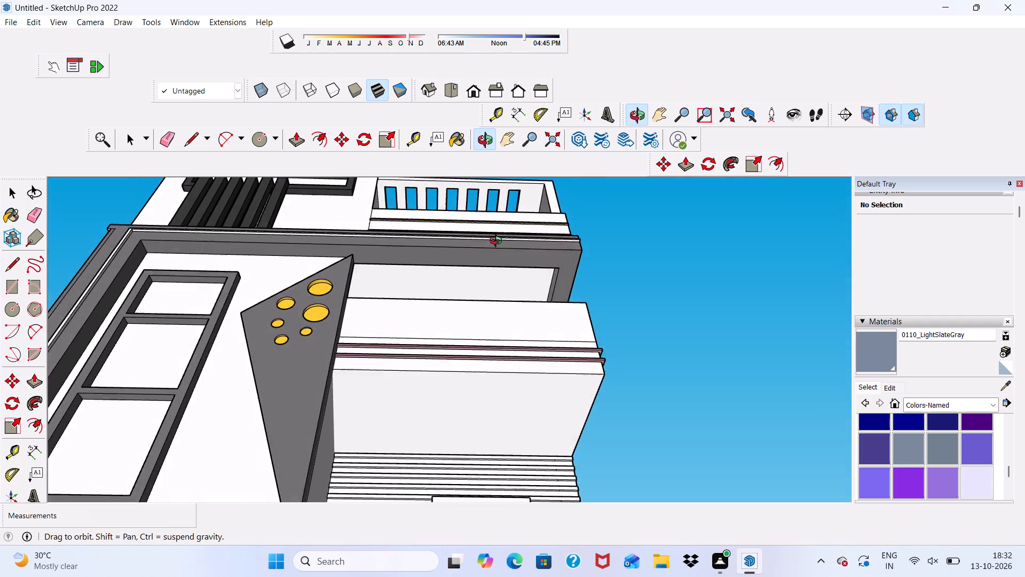
pyautogui.moveTo(498, 242); pyautogui.dragTo(479, 436, button='middle')
pyautogui.scroll(13, 478, 433)
pyautogui.scroll(6, 566, 484)
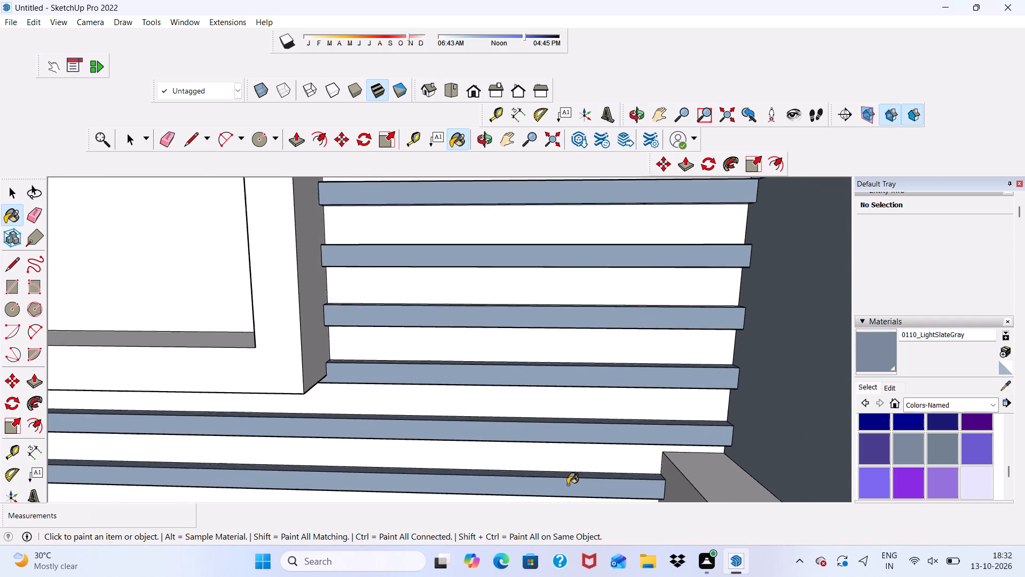
pyautogui.scroll(1, 567, 485)
pyautogui.moveTo(565, 482); pyautogui.dragTo(603, 342, button='middle')
pyautogui.scroll(7, 671, 383)
pyautogui.click(672, 383)
pyautogui.scroll(-3, 630, 381)
pyautogui.scroll(1, 640, 383)
pyautogui.click(640, 383)
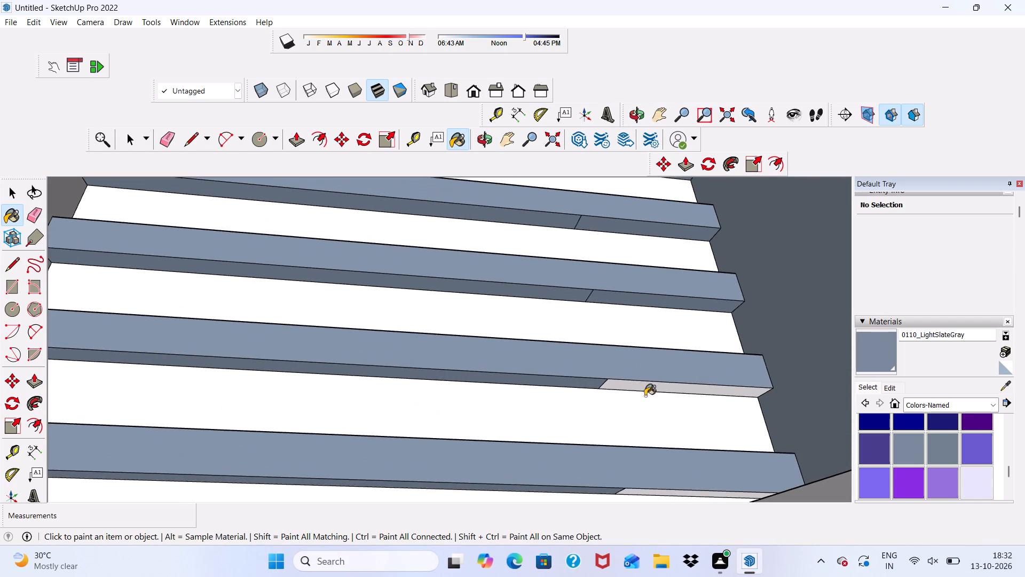
pyautogui.scroll(-2, 652, 420)
pyautogui.scroll(1, 658, 502)
pyautogui.click(657, 482)
pyautogui.scroll(-5, 621, 431)
pyautogui.scroll(-6, 650, 370)
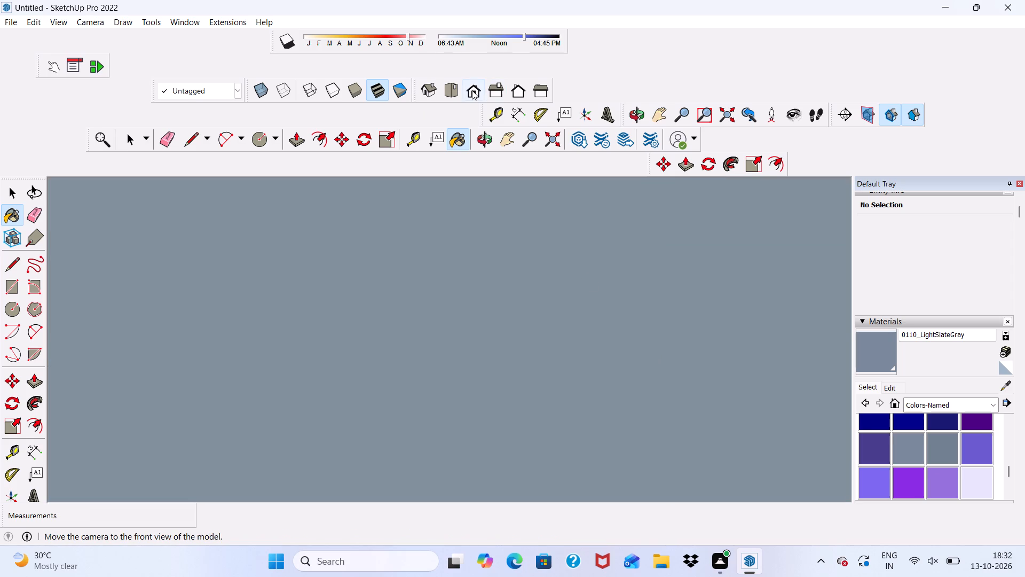
# Examine the painted balcony wall strips within the facade in front view.
pyautogui.click(472, 90)
pyautogui.scroll(-6, 546, 280)
pyautogui.scroll(-6, 565, 338)
pyautogui.scroll(-5, 421, 350)
pyautogui.scroll(1, 456, 378)
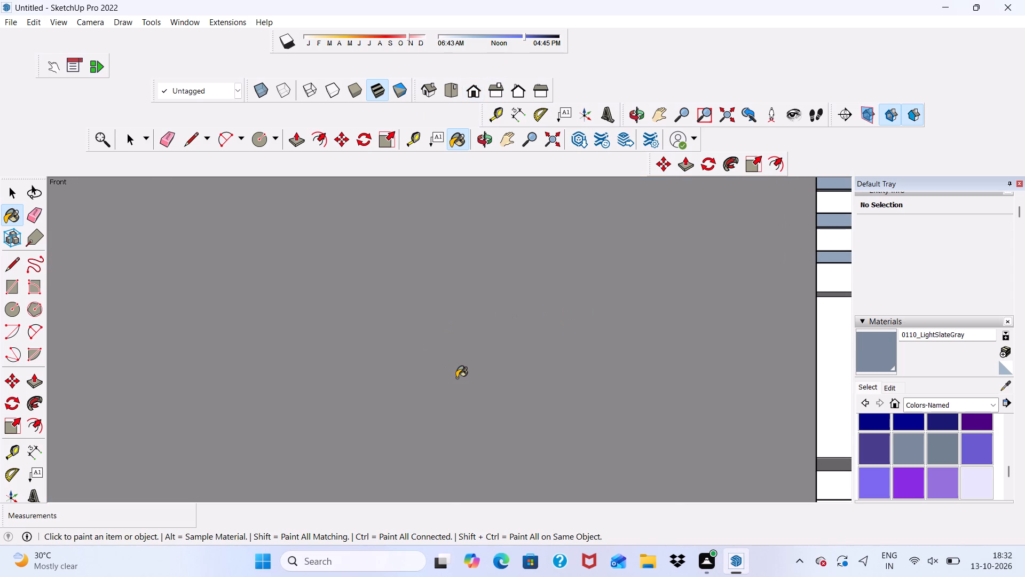
pyautogui.scroll(-10, 456, 386)
pyautogui.scroll(-15, 484, 334)
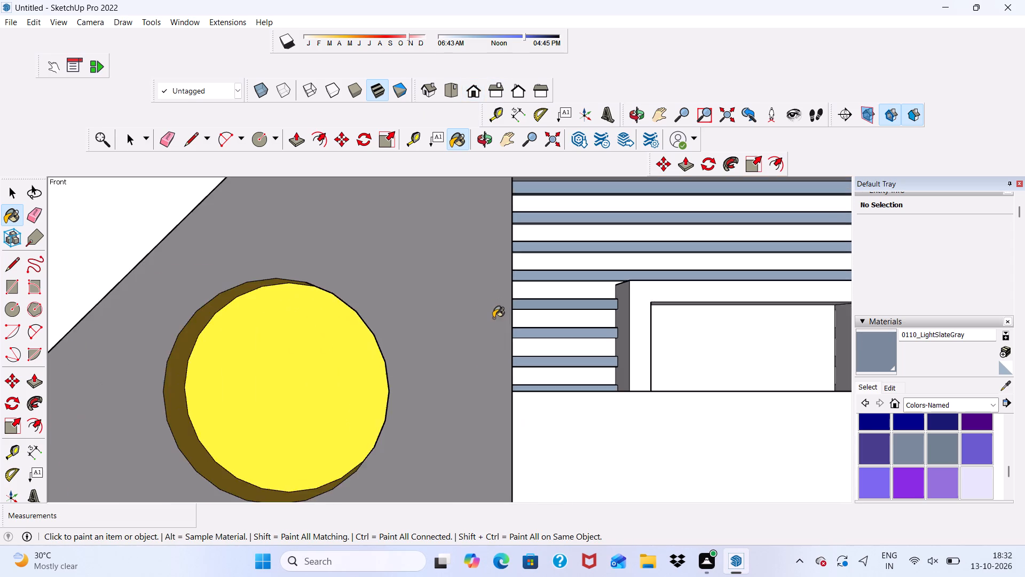
pyautogui.scroll(-2, 493, 318)
pyautogui.scroll(-12, 387, 364)
pyautogui.scroll(-6, 463, 342)
pyautogui.scroll(7, 524, 328)
pyautogui.scroll(-7, 524, 328)
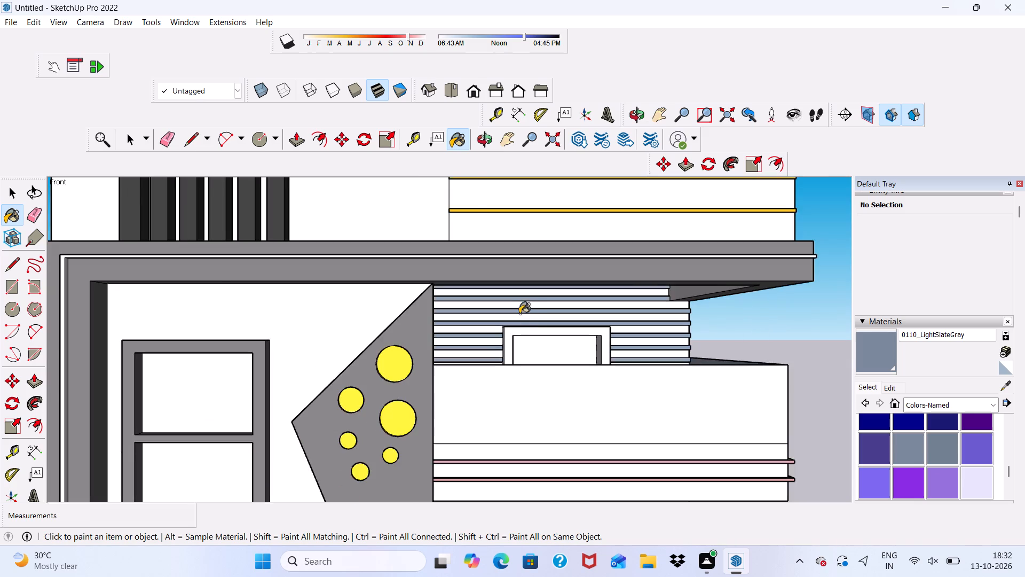
pyautogui.scroll(-6, 519, 317)
pyautogui.scroll(13, 526, 379)
# Paint the front faces of the two uppermost ground-floor wall strips beneath the balcony with 0110_LightSlateGray.
pyautogui.moveTo(519, 404); pyautogui.dragTo(502, 313, button='middle')
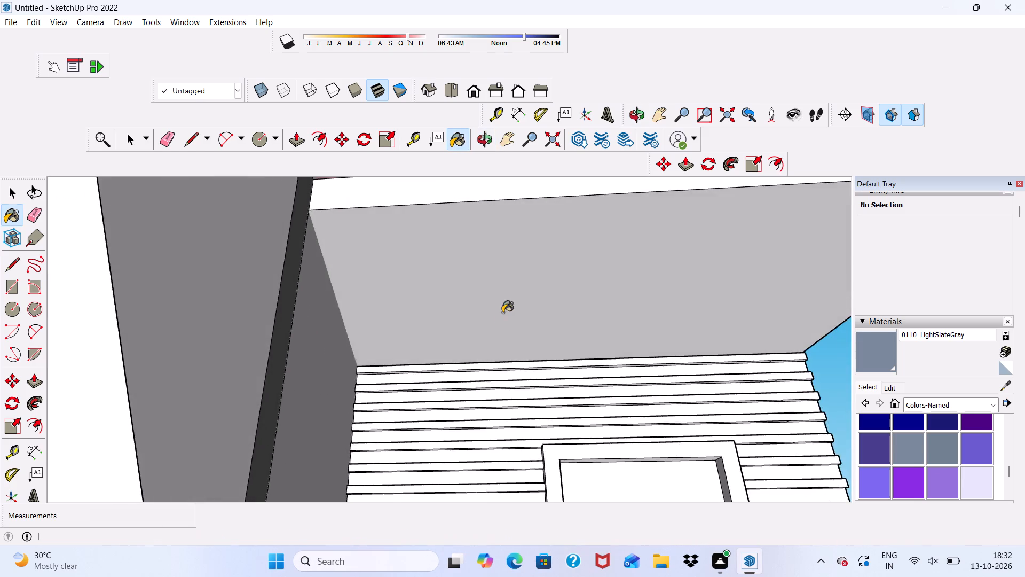
pyautogui.scroll(6, 499, 329)
pyautogui.scroll(4, 453, 384)
pyautogui.click(451, 386)
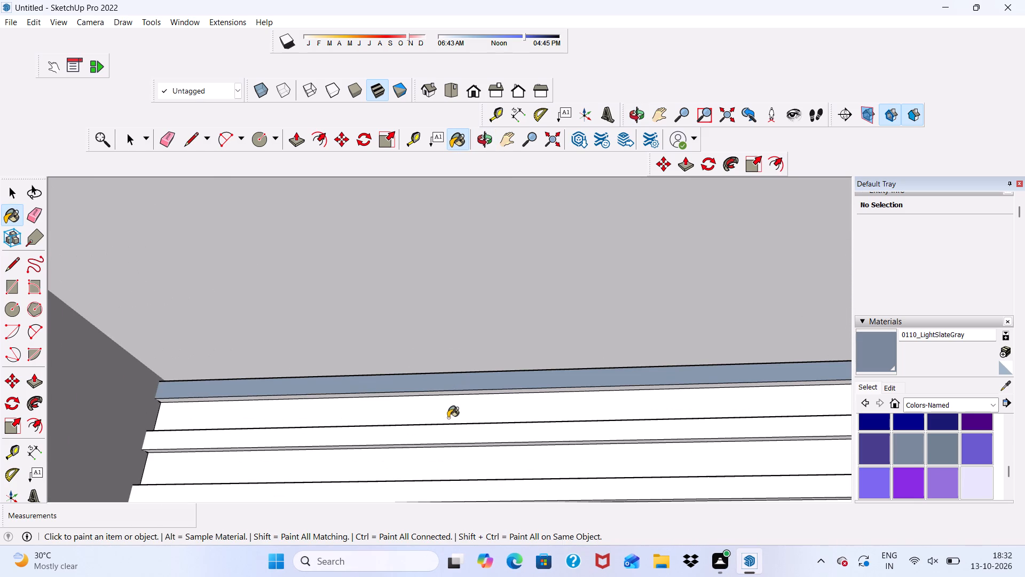
pyautogui.click(446, 438)
pyautogui.scroll(-14, 433, 386)
pyautogui.scroll(-6, 424, 310)
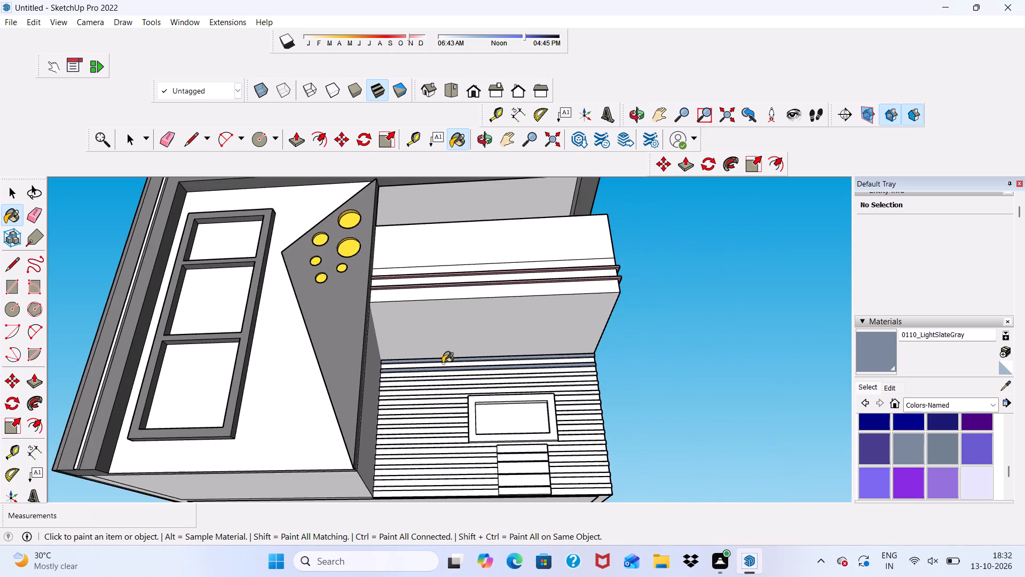
pyautogui.moveTo(443, 364); pyautogui.dragTo(334, 399, button='middle')
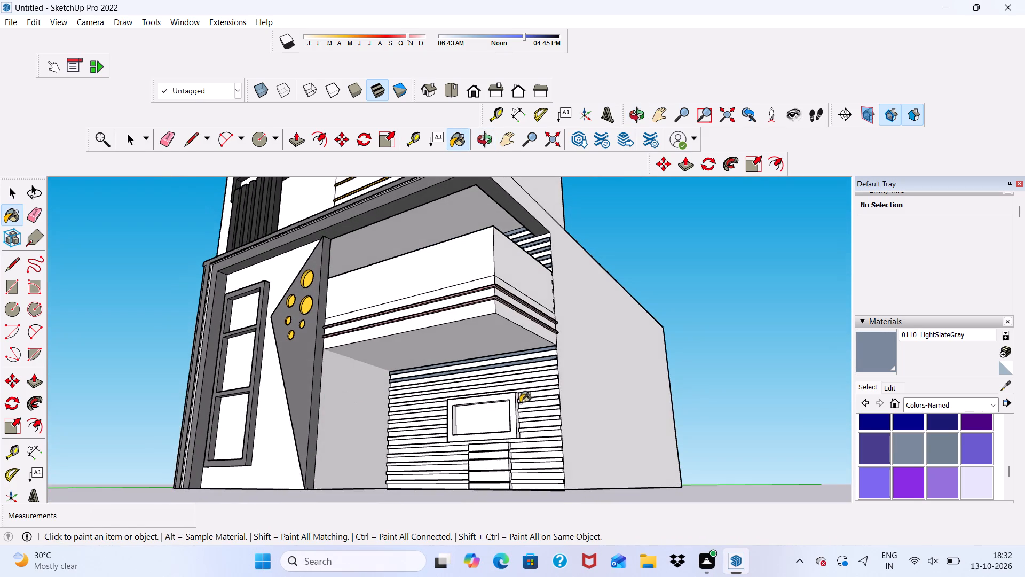
# Paint the front faces of the remaining full-width ground-floor wall strips above the window with 0110_LightSlateGray.
pyautogui.scroll(6, 553, 356)
pyautogui.click(521, 381)
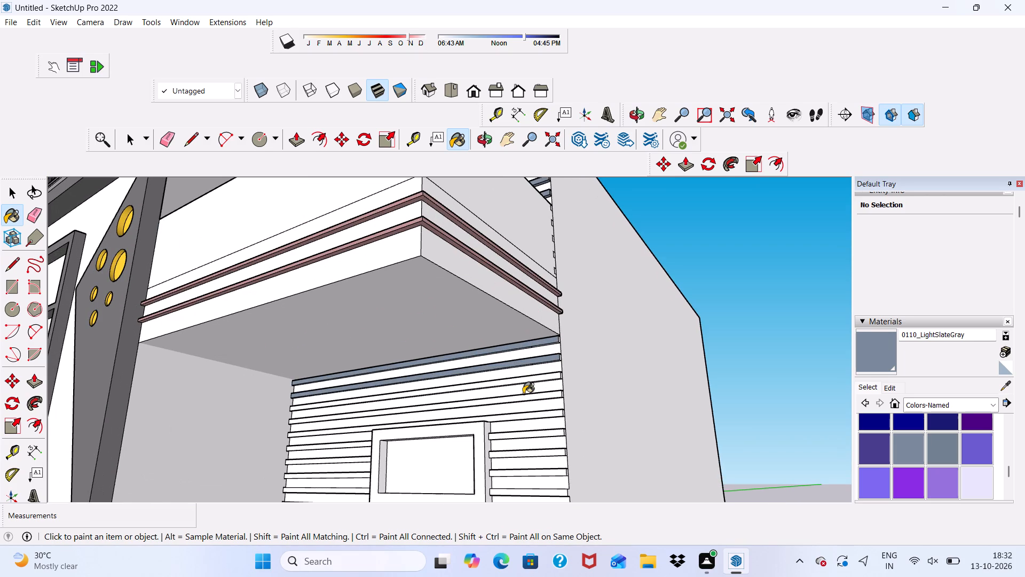
pyautogui.click(523, 400)
pyautogui.click(530, 397)
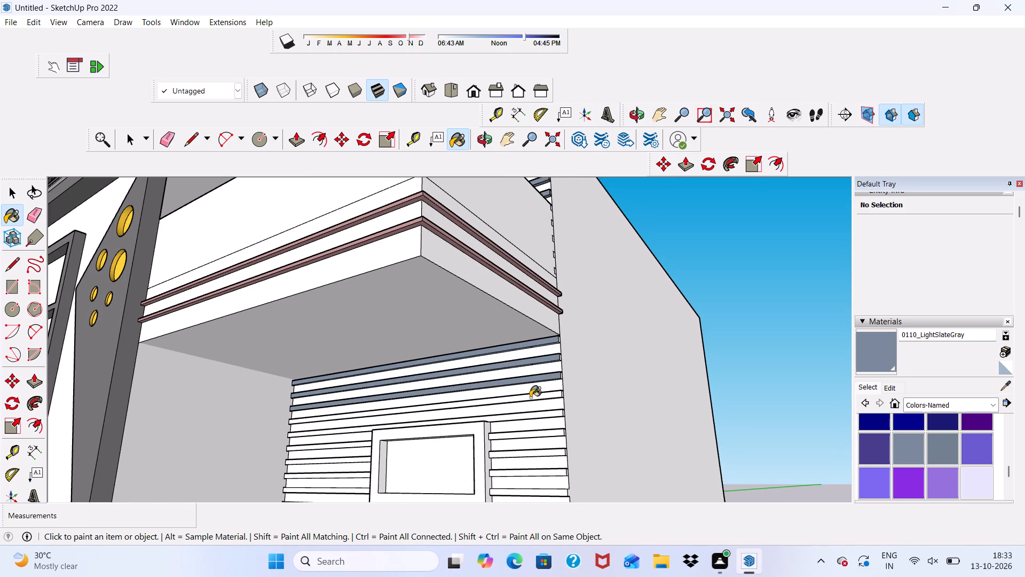
pyautogui.scroll(4, 531, 414)
pyautogui.click(531, 415)
# Paint the front faces of the short wall strips right of the ground-floor window with 0110_LightSlateGray.
pyautogui.moveTo(518, 448); pyautogui.dragTo(517, 453)
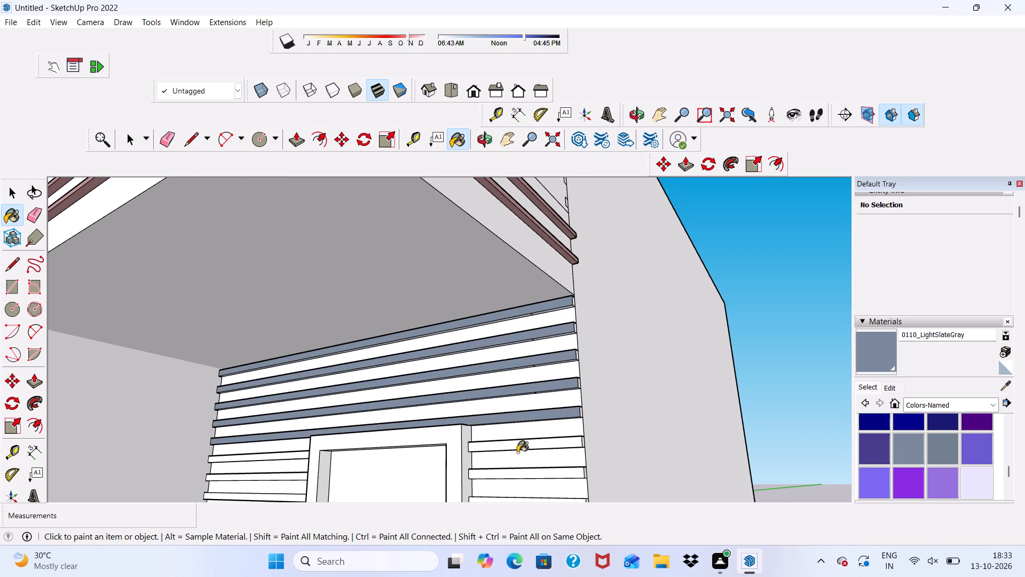
pyautogui.moveTo(517, 453); pyautogui.dragTo(511, 474)
pyautogui.click(517, 448)
pyautogui.scroll(-6, 515, 370)
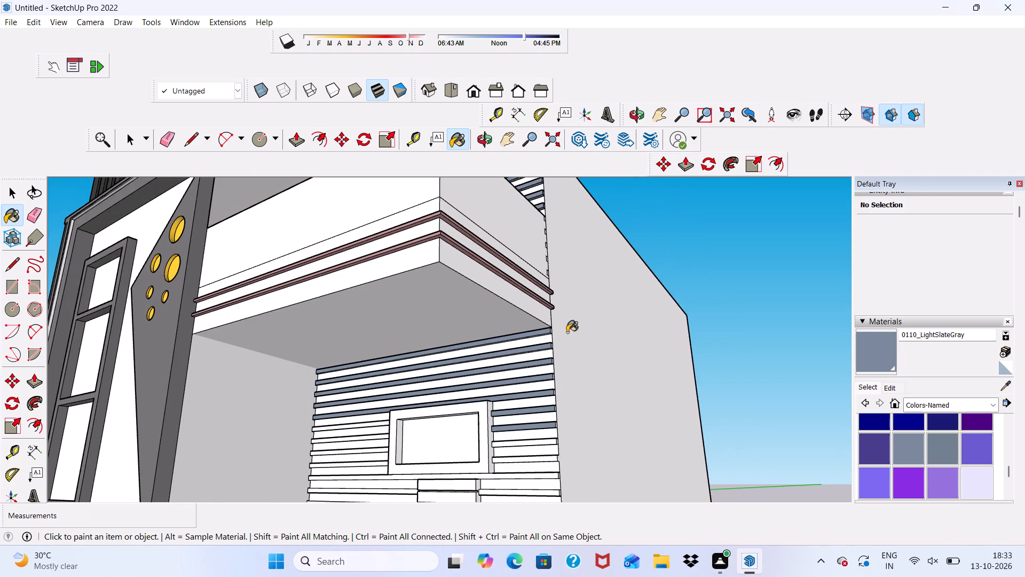
pyautogui.scroll(5, 523, 470)
pyautogui.click(511, 424)
pyautogui.click(503, 456)
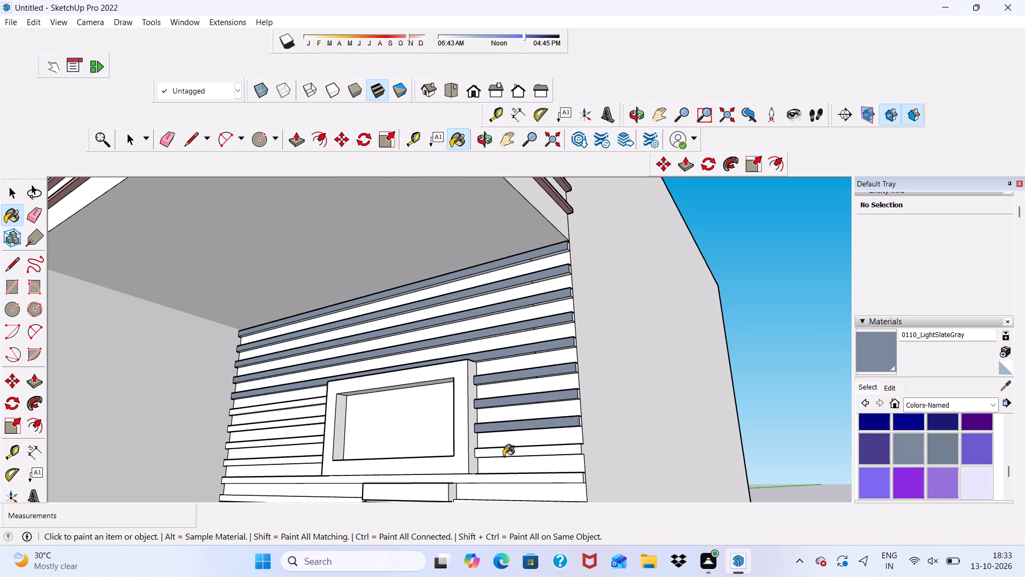
pyautogui.scroll(-5, 483, 394)
pyautogui.scroll(5, 490, 453)
pyautogui.click(483, 417)
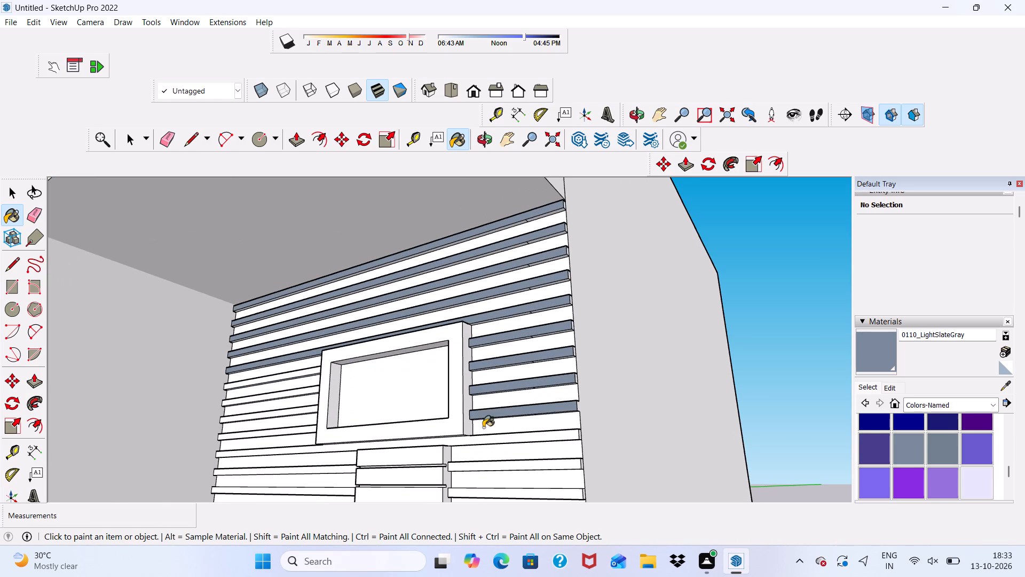
# Paint the front faces of the full-width strip beneath the window and the strips right of the block below it with 0110_LightSlateGray.
pyautogui.click(481, 443)
pyautogui.click(482, 467)
pyautogui.scroll(-5, 463, 418)
pyautogui.scroll(5, 495, 467)
pyautogui.click(495, 463)
pyautogui.scroll(-7, 475, 427)
pyautogui.scroll(6, 485, 470)
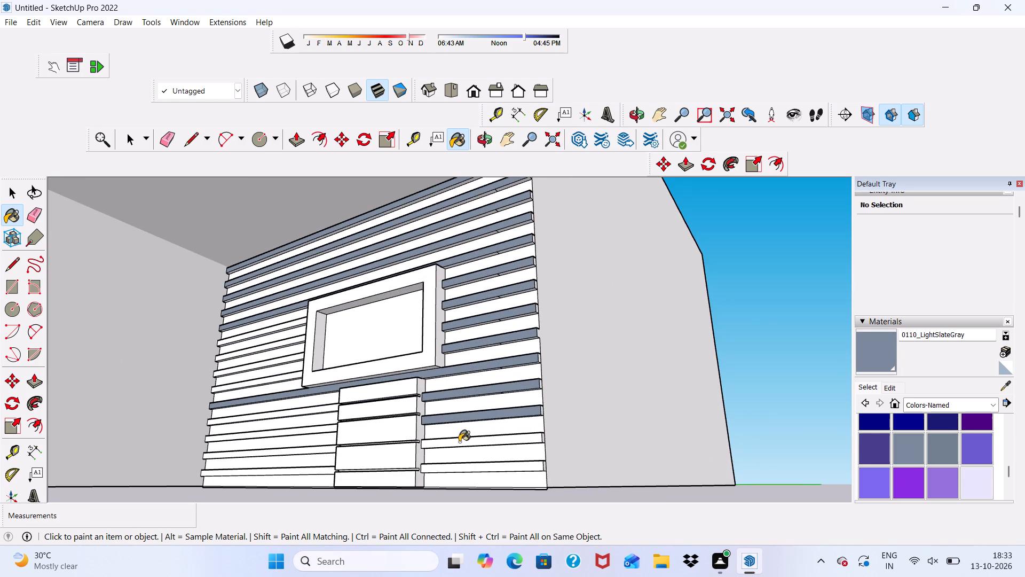
pyautogui.moveTo(459, 442); pyautogui.dragTo(458, 458)
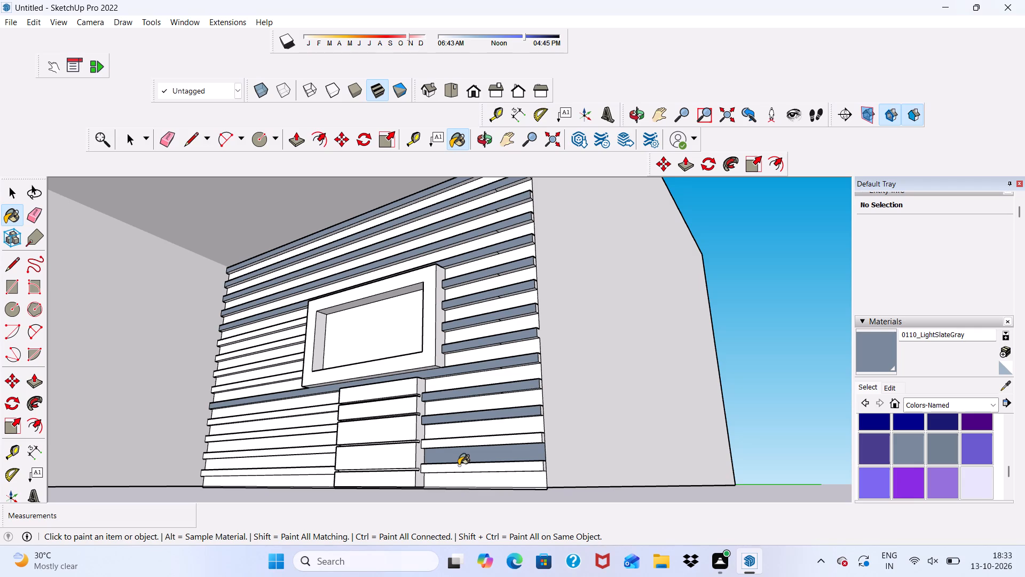
pyautogui.hotkey('ctrl', 'z')
pyautogui.scroll(3, 466, 450)
pyautogui.click(463, 436)
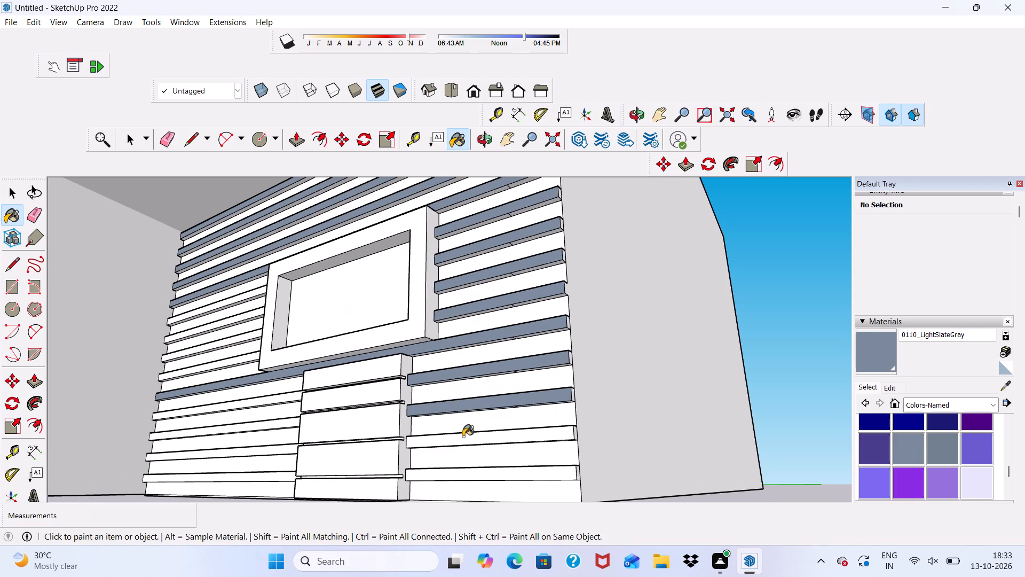
pyautogui.click(449, 478)
# Paint the front faces of the wall strips left of the block below the window with 0110_LightSlateGray.
pyautogui.scroll(5, 282, 402)
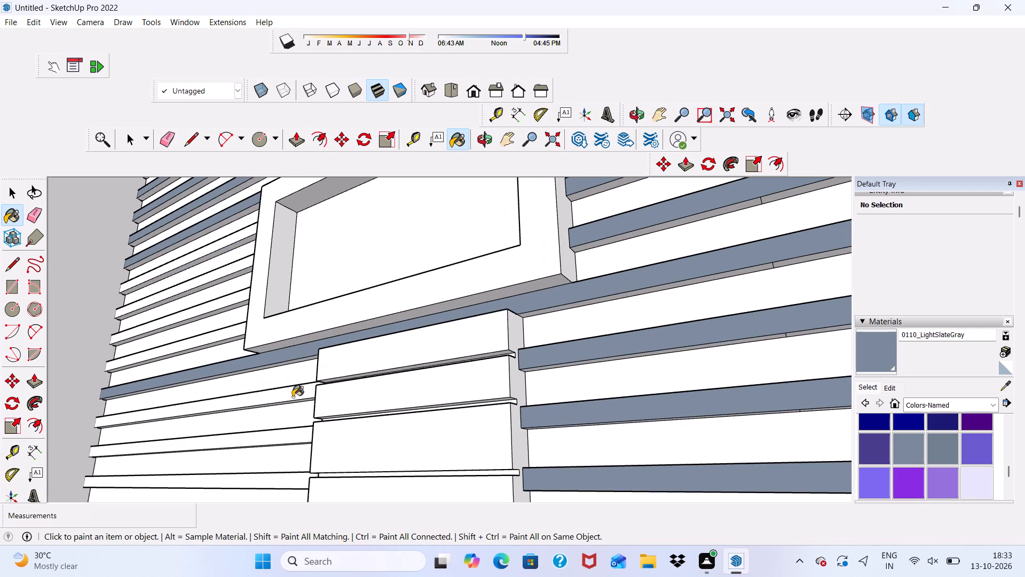
pyautogui.click(293, 397)
pyautogui.click(274, 443)
pyautogui.click(252, 482)
pyautogui.scroll(-3, 251, 462)
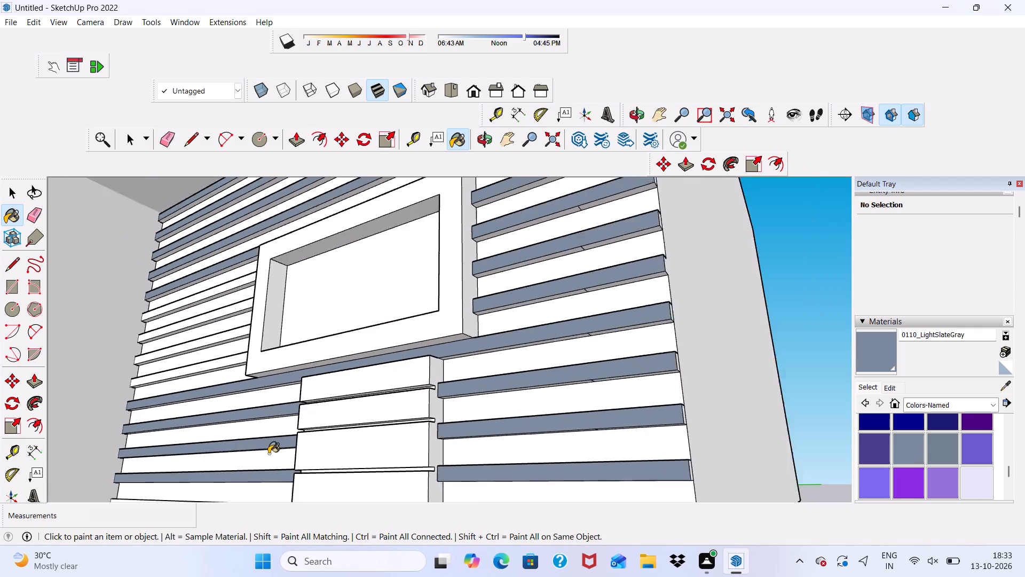
pyautogui.scroll(-3, 269, 454)
pyautogui.scroll(1, 255, 464)
pyautogui.scroll(-3, 248, 410)
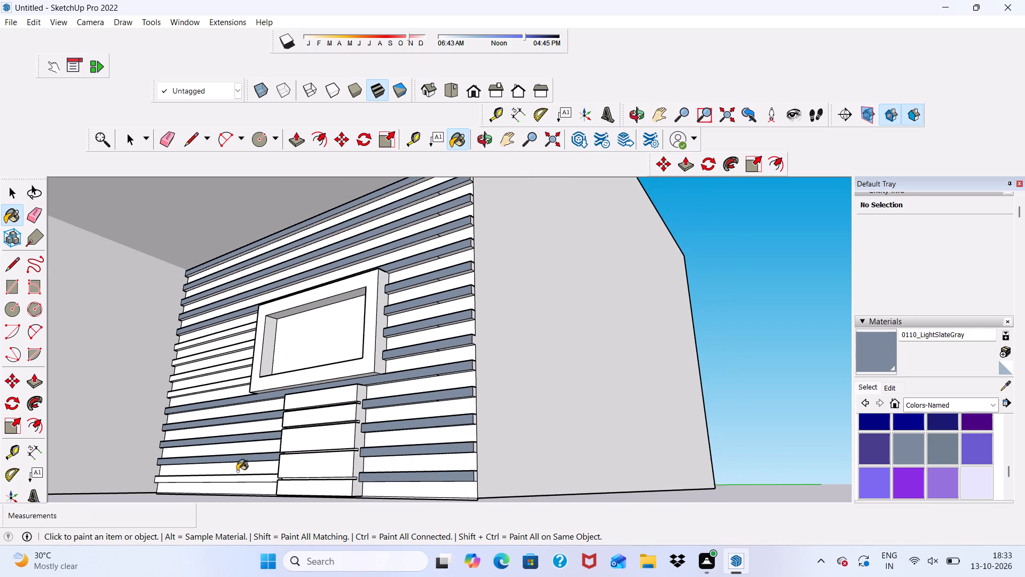
pyautogui.scroll(2, 227, 479)
pyautogui.click(226, 479)
# Paint the front faces of the wall strips left of the ground-floor window with 0110_LightSlateGray, keeping the gaps between them white.
pyautogui.scroll(5, 199, 355)
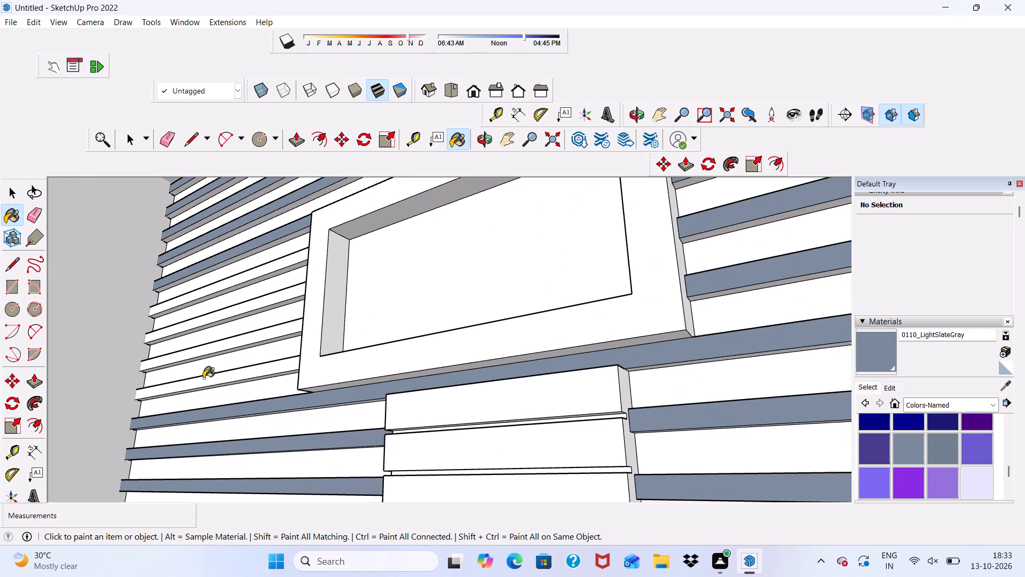
pyautogui.click(203, 378)
pyautogui.click(194, 344)
pyautogui.click(194, 320)
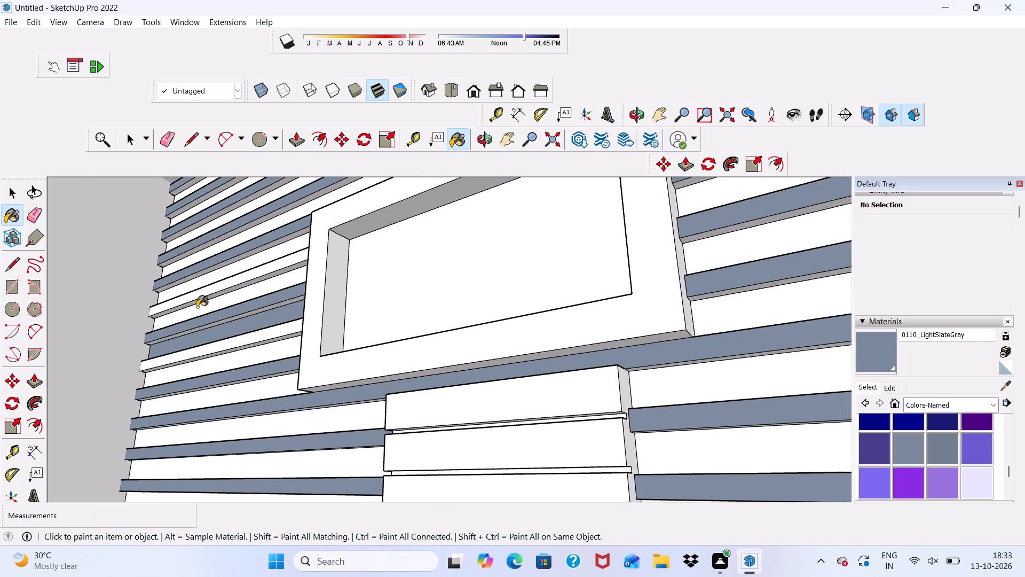
pyautogui.hotkey('ctrl', 'z')
pyautogui.hotkey('ctrl', 'z')
pyautogui.scroll(2, 200, 324)
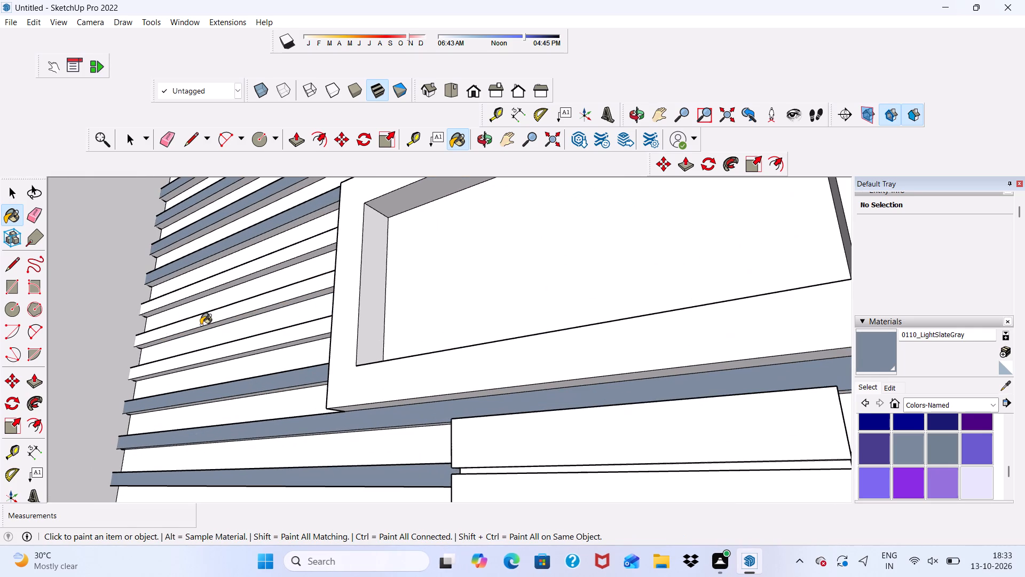
pyautogui.click(201, 325)
pyautogui.click(208, 355)
pyautogui.click(207, 280)
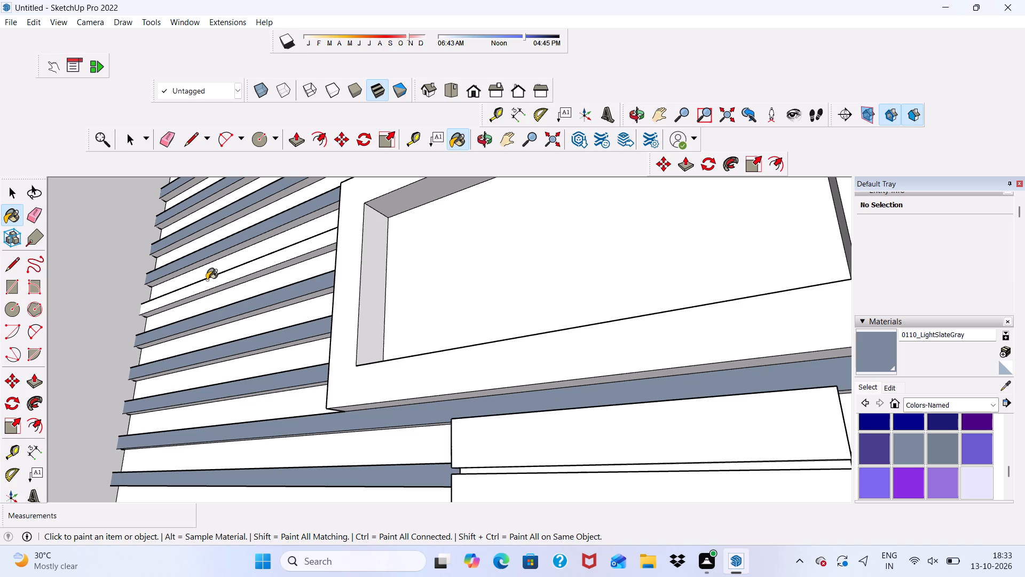
# Paint both underside segments of the four lowest strips right of the block below the window with 0110_LightSlateGray.
pyautogui.scroll(-6, 208, 288)
pyautogui.scroll(-4, 312, 324)
pyautogui.scroll(-1, 428, 359)
pyautogui.moveTo(428, 359); pyautogui.dragTo(538, 298, button='middle')
pyautogui.scroll(10, 493, 389)
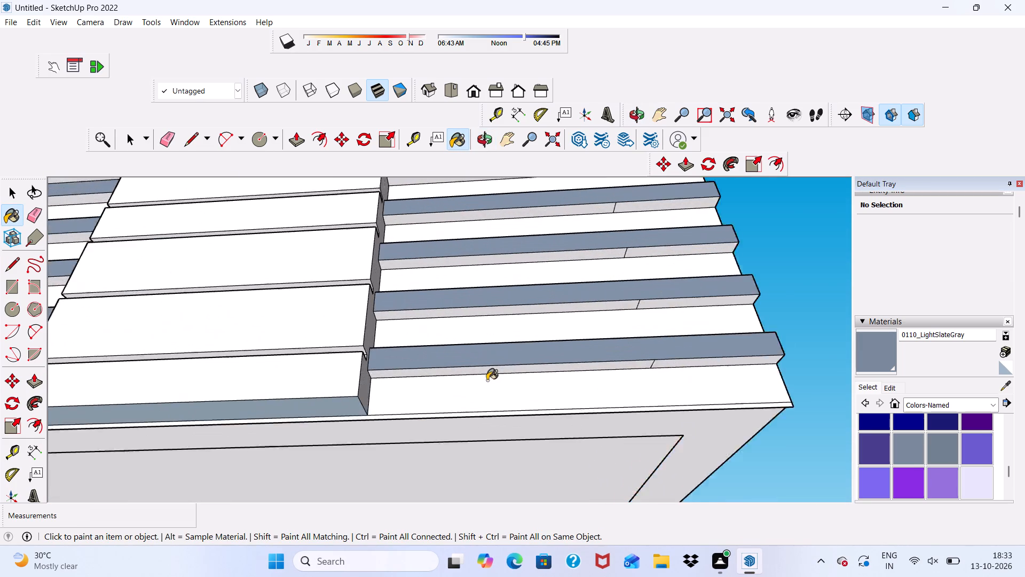
pyautogui.scroll(2, 487, 380)
pyautogui.scroll(-2, 494, 371)
pyautogui.click(506, 365)
pyautogui.click(511, 311)
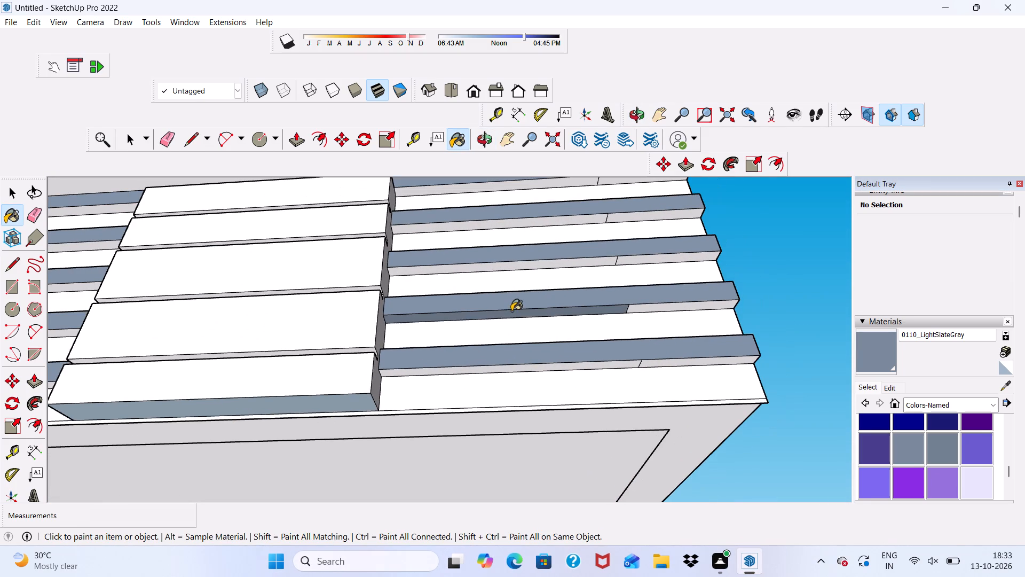
pyautogui.click(507, 369)
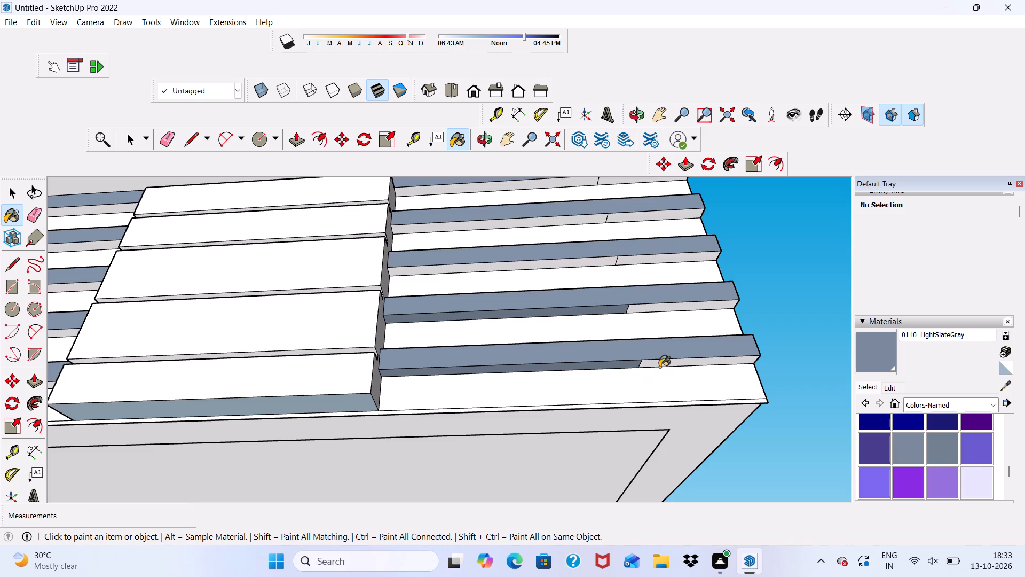
pyautogui.click(659, 367)
pyautogui.click(659, 360)
pyautogui.click(650, 308)
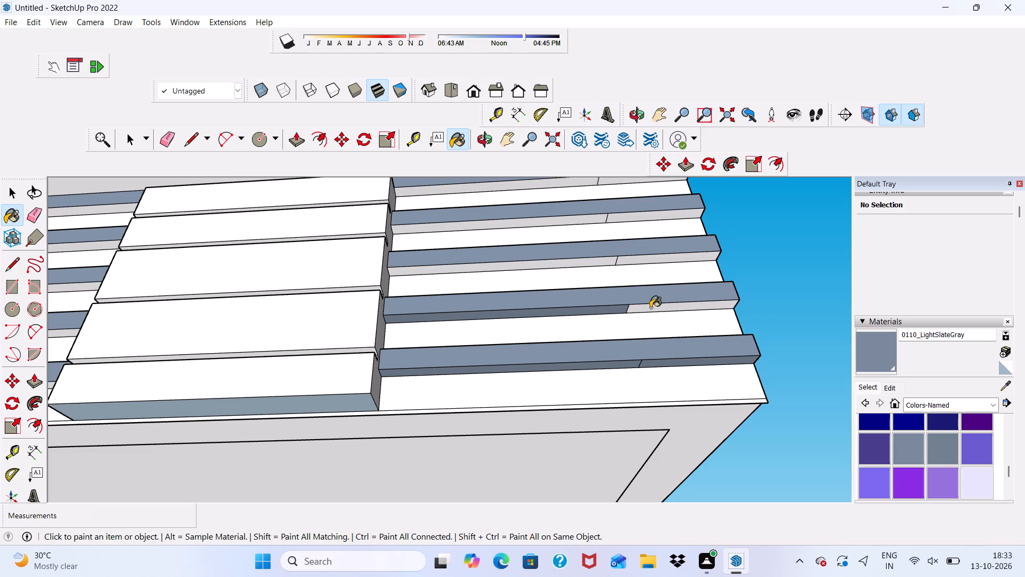
pyautogui.click(636, 260)
pyautogui.click(581, 262)
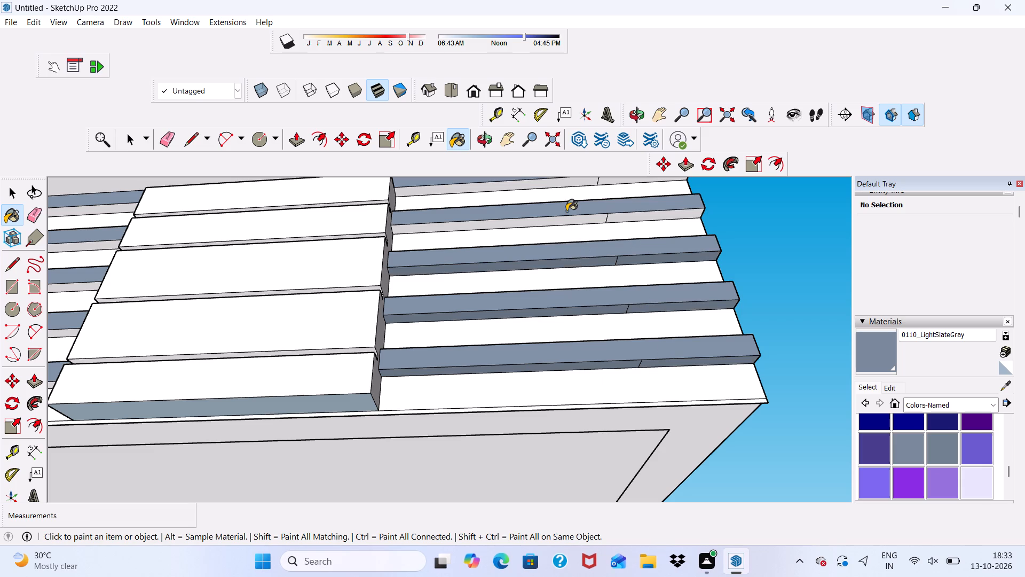
pyautogui.click(564, 218)
pyautogui.click(622, 219)
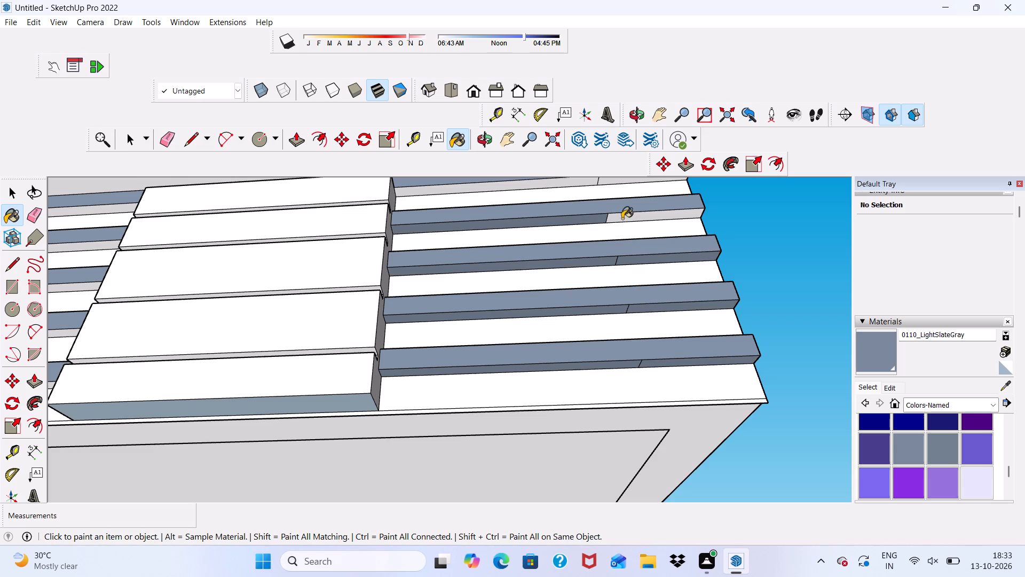
# Paint the underside segments of the strip directly beneath the window and the lowest strip right of it with 0110_LightSlateGray.
pyautogui.scroll(-6, 598, 270)
pyautogui.scroll(5, 578, 193)
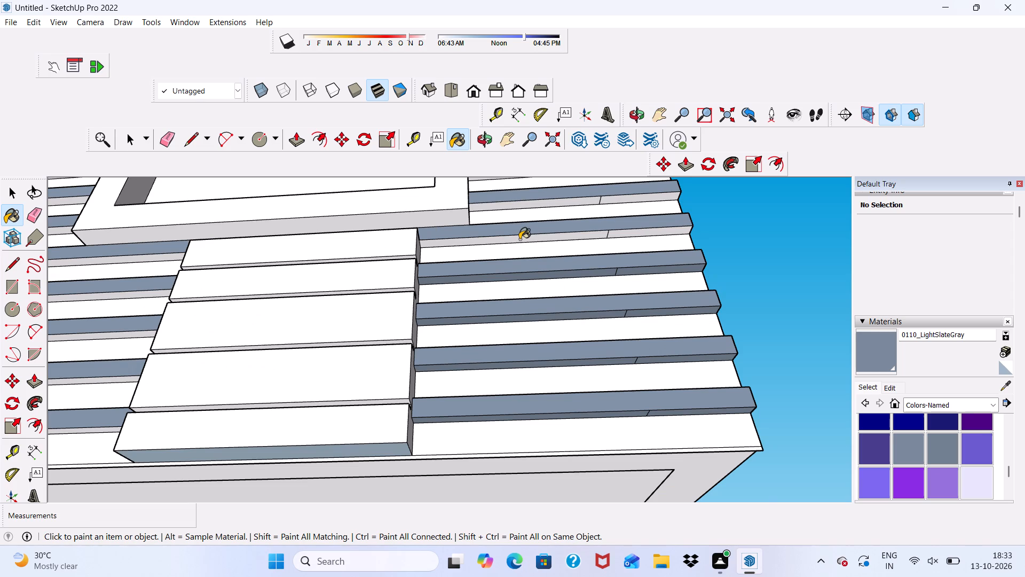
pyautogui.click(519, 245)
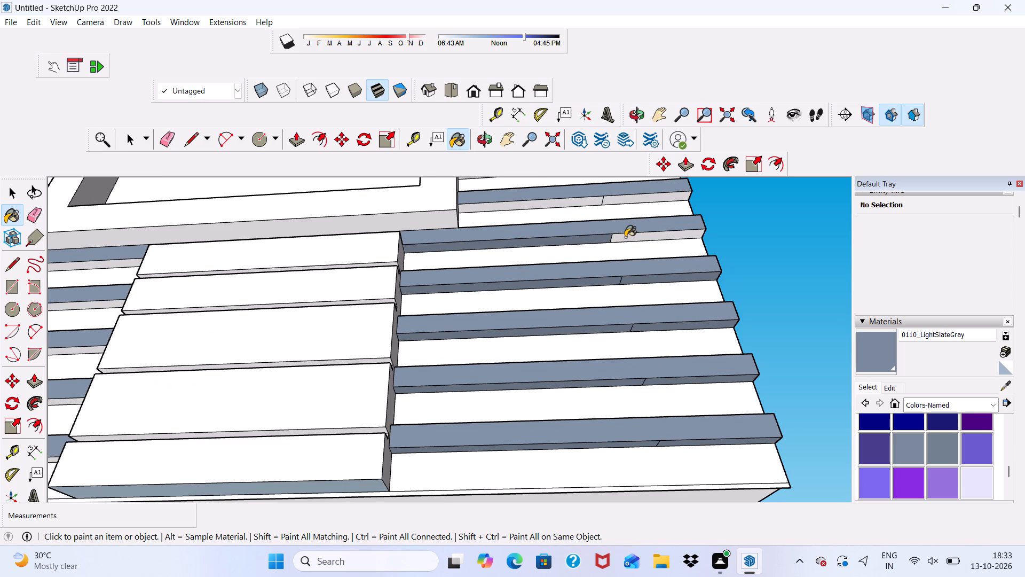
pyautogui.click(625, 237)
pyautogui.click(626, 201)
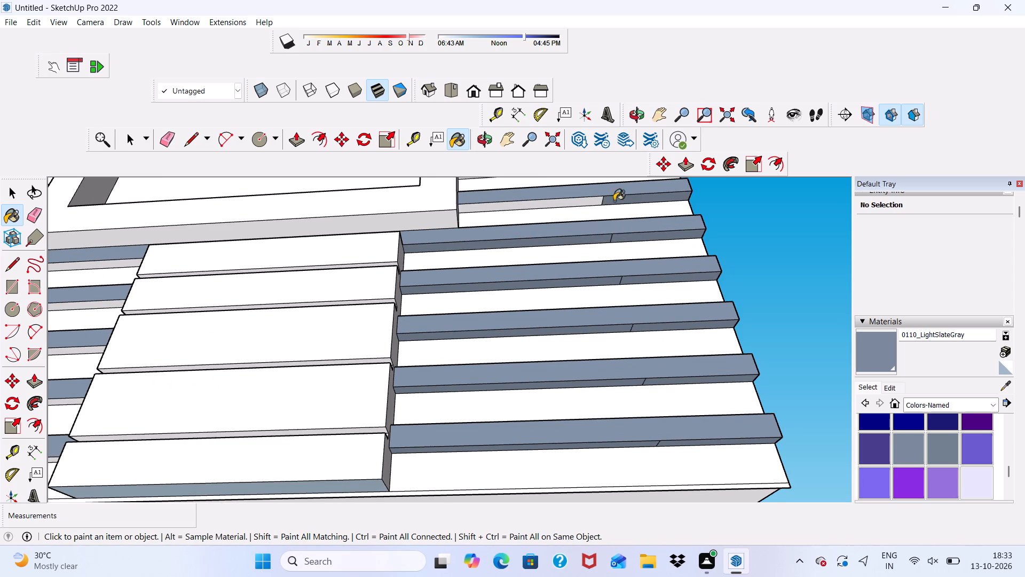
pyautogui.click(569, 202)
# Paint the underside segments of the remaining wall strips right of the ground-floor window with 0110_LightSlateGray.
pyautogui.scroll(-7, 545, 262)
pyautogui.scroll(-7, 559, 221)
pyautogui.scroll(1, 559, 266)
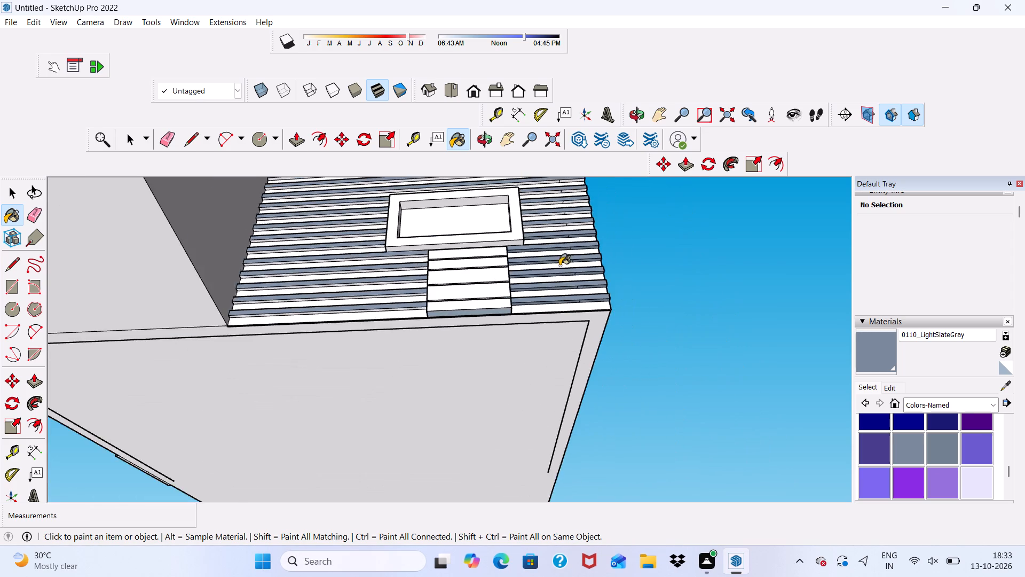
pyautogui.scroll(-4, 561, 253)
pyautogui.scroll(5, 579, 211)
pyautogui.scroll(-2, 579, 211)
pyautogui.scroll(6, 577, 214)
pyautogui.moveTo(567, 262); pyautogui.dragTo(562, 185, button='middle')
pyautogui.scroll(9, 559, 269)
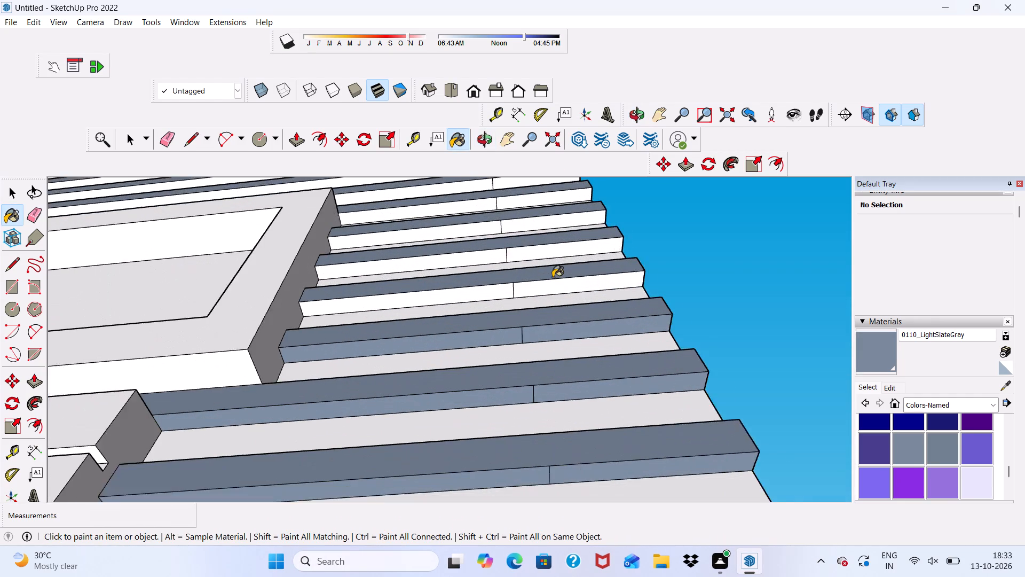
pyautogui.scroll(2, 553, 277)
pyautogui.click(548, 280)
pyautogui.click(464, 291)
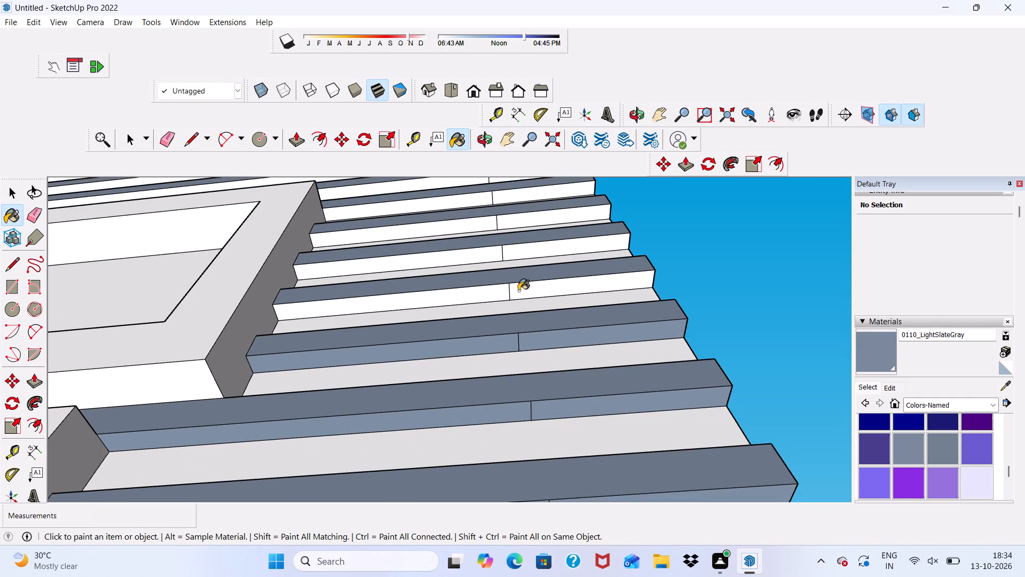
pyautogui.click(522, 291)
pyautogui.click(507, 249)
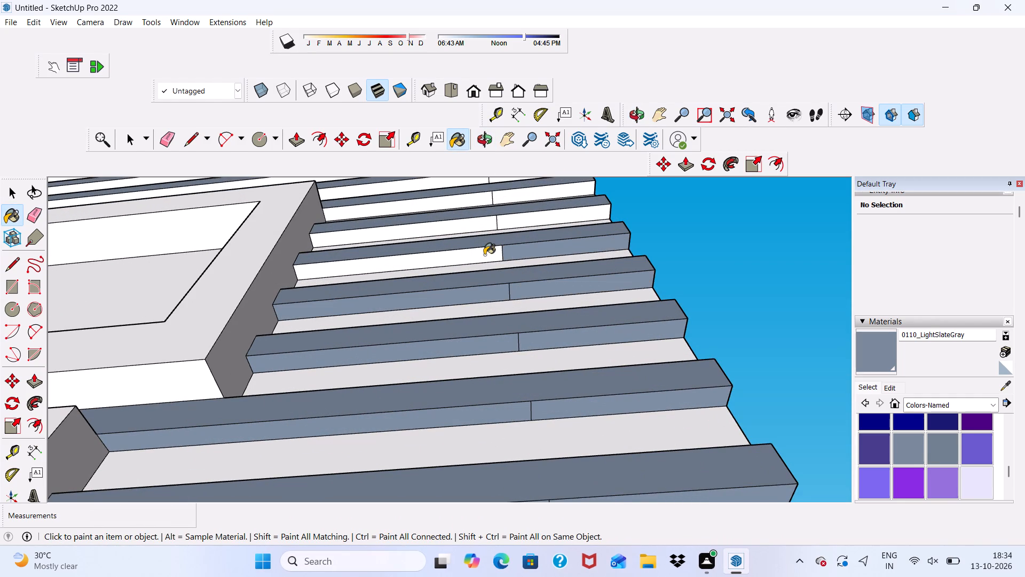
pyautogui.click(484, 255)
pyautogui.click(468, 223)
pyautogui.click(520, 222)
pyautogui.click(515, 196)
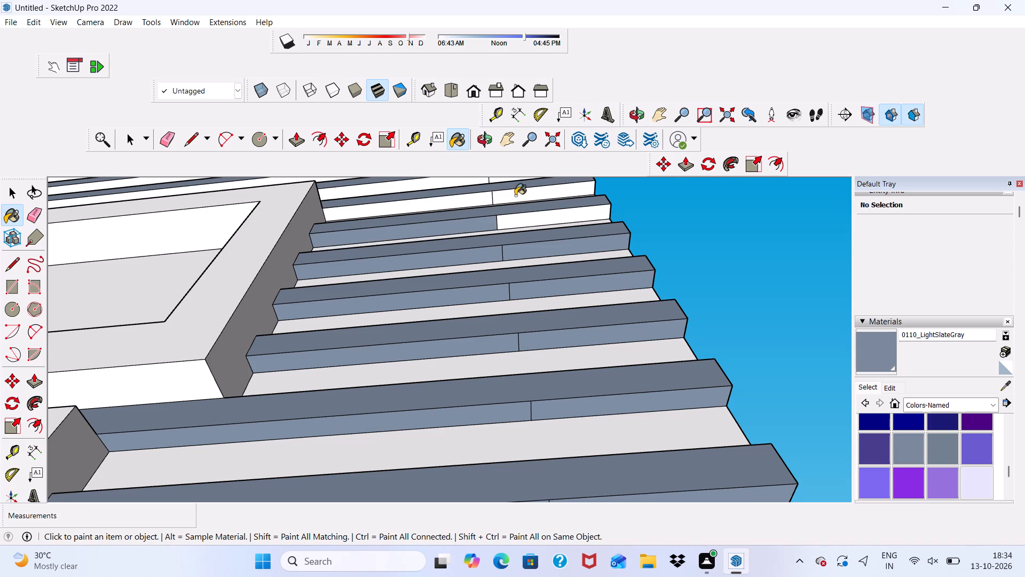
pyautogui.click(467, 200)
# Paint the underside segments of the strips running above the ground-floor window with 0110_LightSlateGray, up to the top of the wall.
pyautogui.scroll(-4, 478, 238)
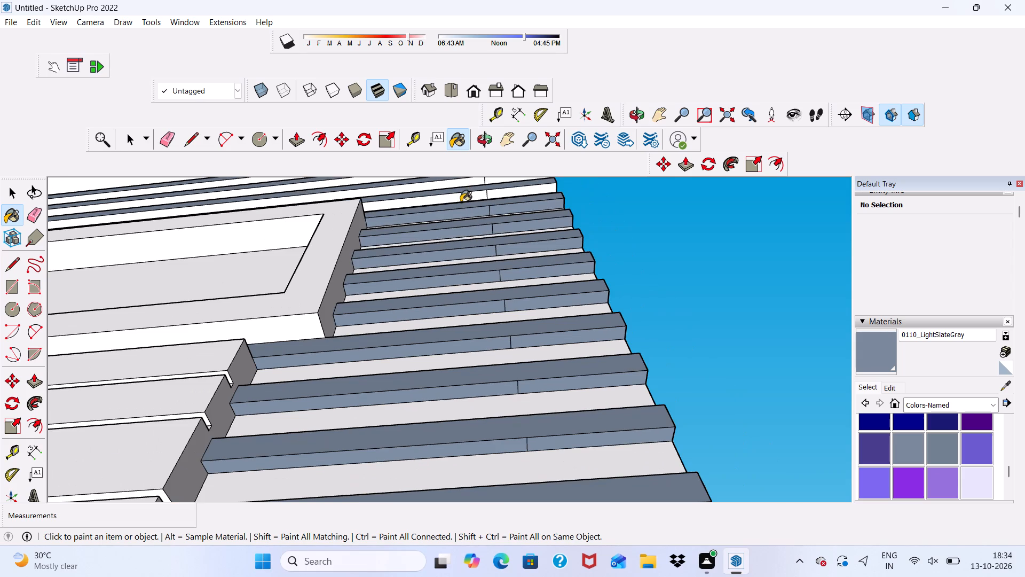
pyautogui.click(459, 196)
pyautogui.click(499, 193)
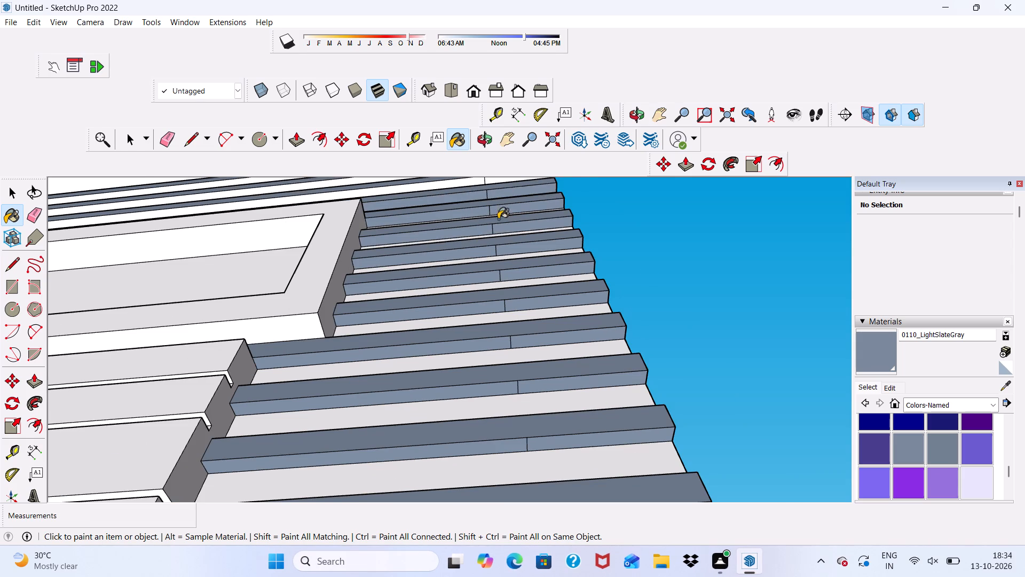
pyautogui.scroll(-4, 498, 224)
pyautogui.scroll(4, 495, 192)
pyautogui.click(495, 192)
pyautogui.click(442, 197)
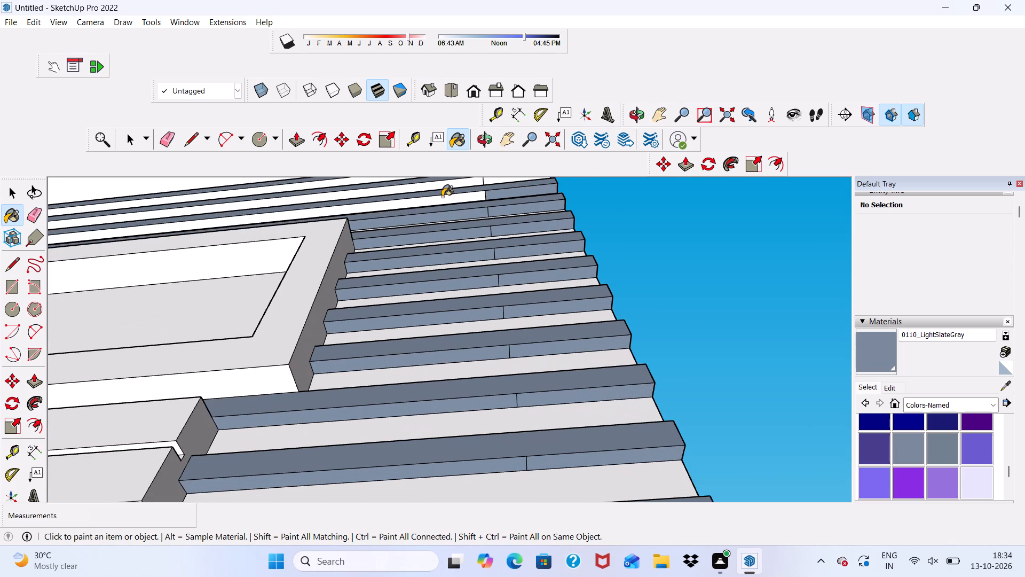
pyautogui.click(434, 183)
pyautogui.scroll(-6, 458, 231)
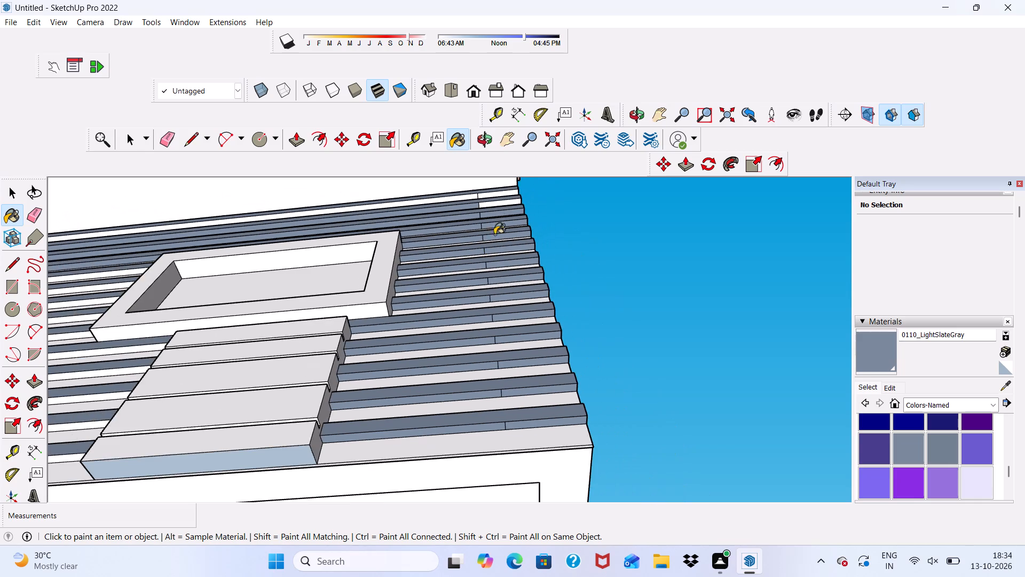
pyautogui.scroll(5, 487, 196)
pyautogui.click(490, 207)
pyautogui.doubleClick(489, 186)
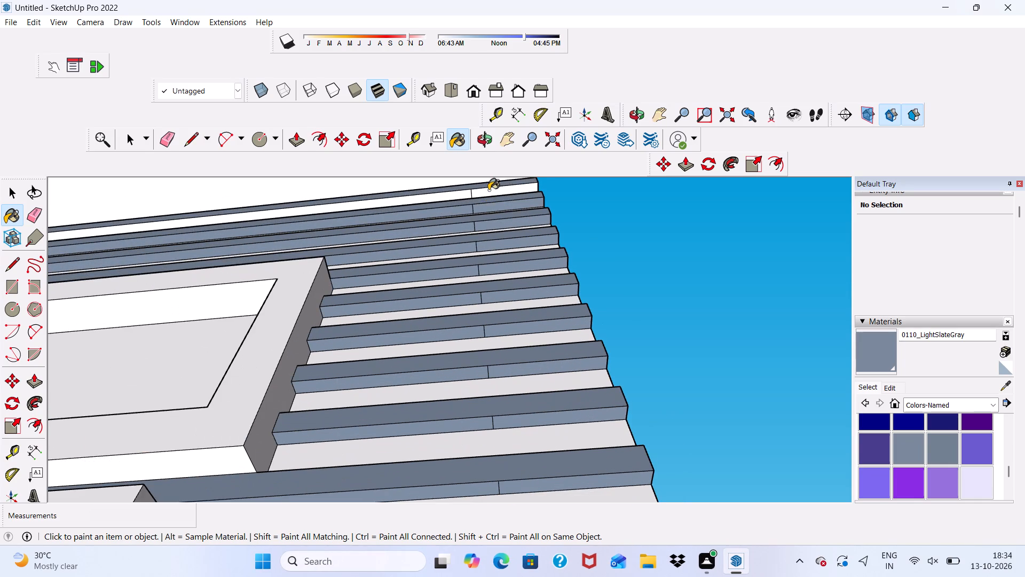
pyautogui.click(488, 190)
pyautogui.click(440, 196)
pyautogui.scroll(-6, 446, 213)
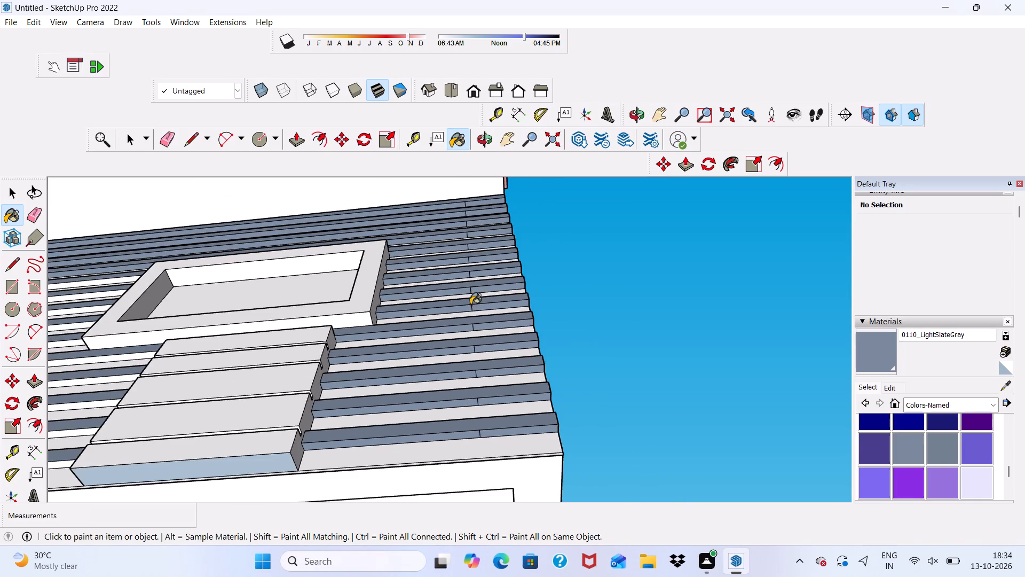
# Paint the undersides of the wall strips left of the ground-floor window and the block below it with 0110_LightSlateGray.
pyautogui.scroll(-6, 474, 307)
pyautogui.scroll(1, 346, 326)
pyautogui.scroll(7, 223, 409)
pyautogui.click(225, 389)
pyautogui.click(228, 361)
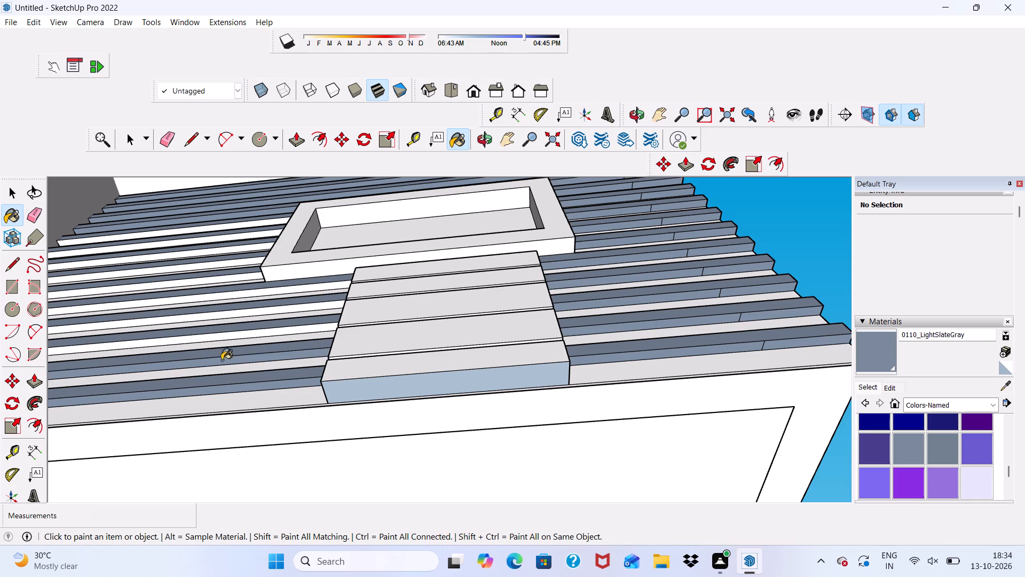
pyautogui.click(207, 337)
pyautogui.click(199, 320)
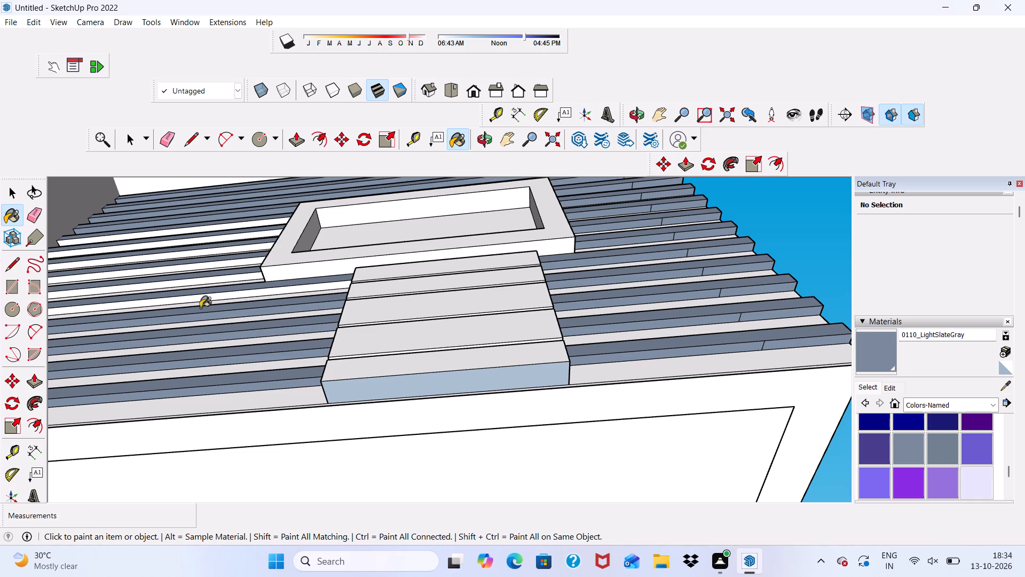
pyautogui.click(202, 299)
pyautogui.click(207, 282)
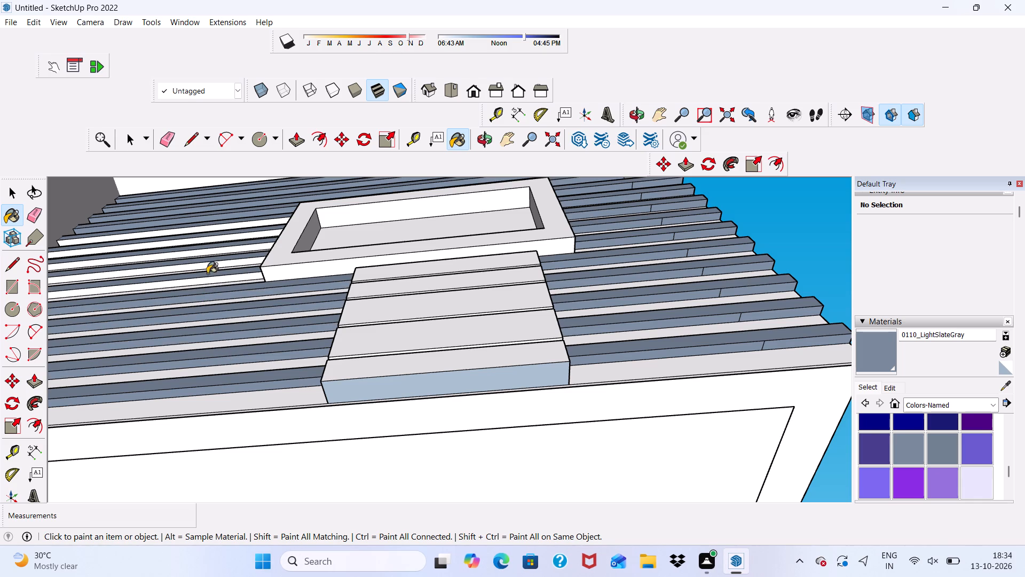
pyautogui.click(209, 268)
pyautogui.click(215, 252)
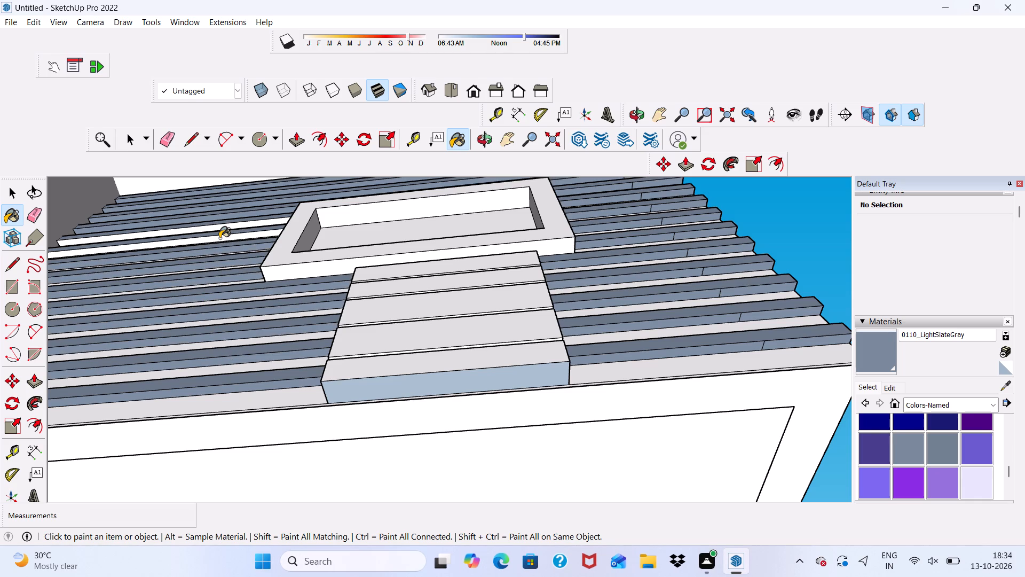
pyautogui.click(219, 238)
pyautogui.click(224, 228)
# Inspect the ground-floor strip wall from the front and at an angle for strip faces still unpainted.
pyautogui.scroll(-2, 235, 236)
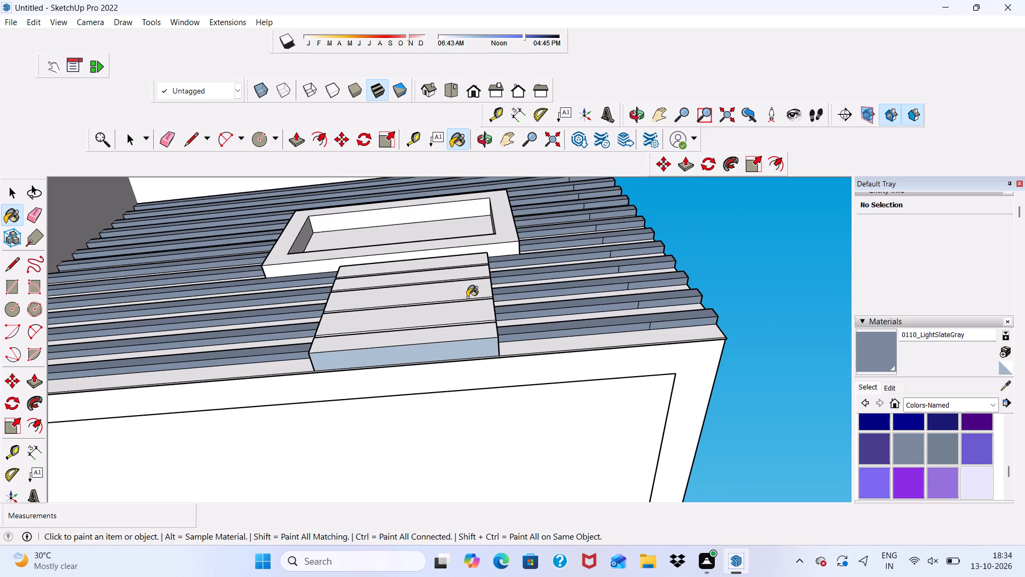
pyautogui.scroll(-2, 471, 299)
pyautogui.moveTo(472, 300); pyautogui.dragTo(352, 528, button='middle')
pyautogui.scroll(1, 434, 395)
pyautogui.scroll(-4, 461, 337)
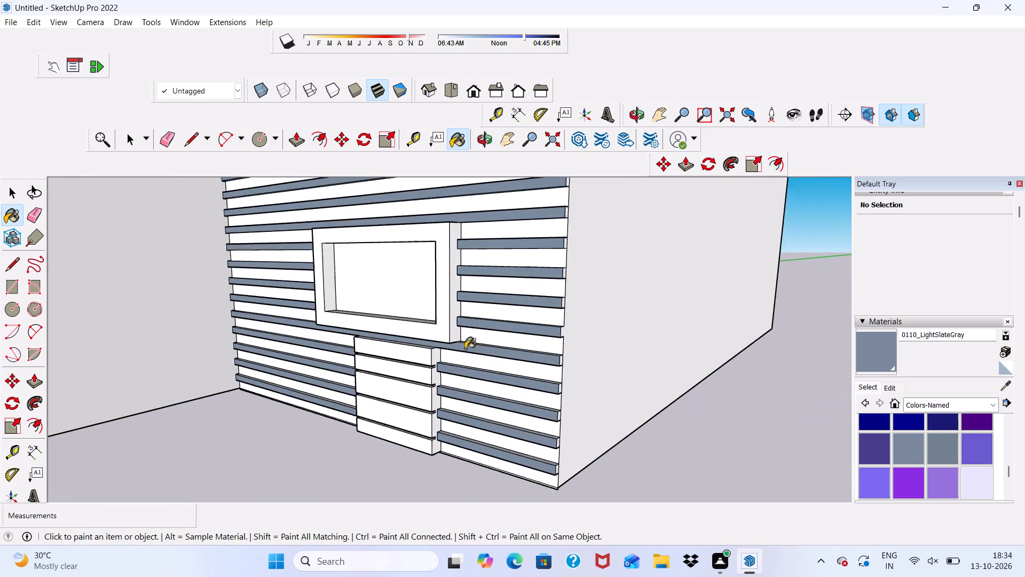
pyautogui.scroll(-2, 465, 349)
pyautogui.scroll(2, 547, 202)
pyautogui.scroll(-7, 516, 278)
pyautogui.moveTo(495, 330); pyautogui.dragTo(498, 331, button='middle')
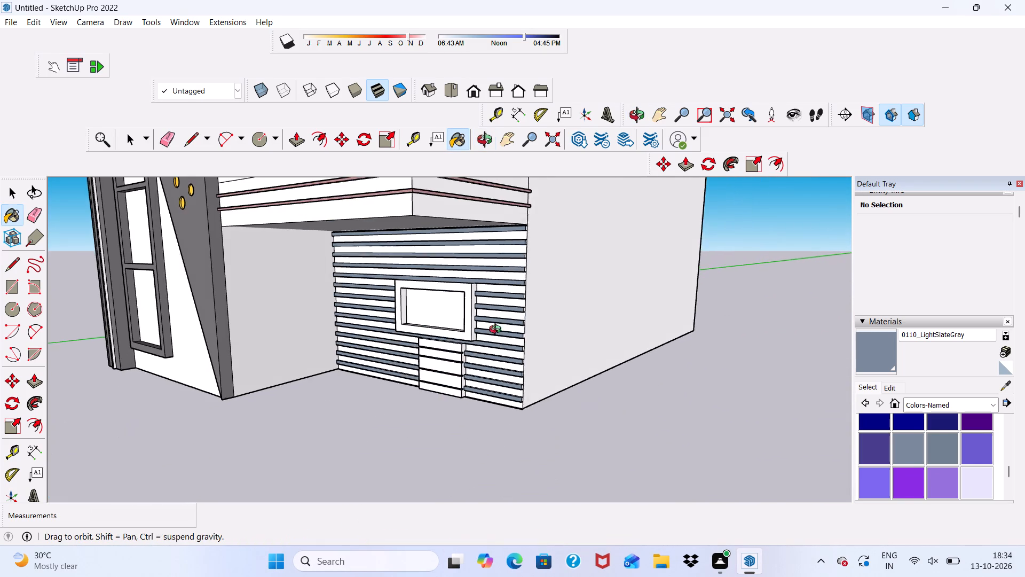
pyautogui.moveTo(498, 331); pyautogui.dragTo(611, 357, button='middle')
pyautogui.scroll(5, 539, 334)
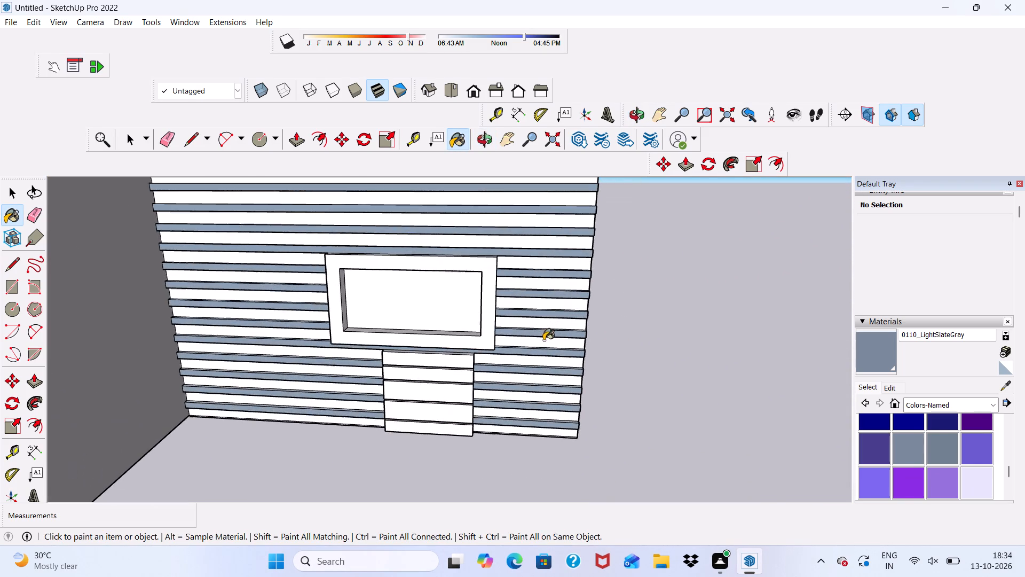
# Paint the top and outer end faces of the four lowest strips right of the block below the window with 0110_LightSlateGray.
pyautogui.moveTo(543, 342); pyautogui.dragTo(368, 341, button='middle')
pyautogui.scroll(6, 469, 438)
pyautogui.scroll(2, 530, 501)
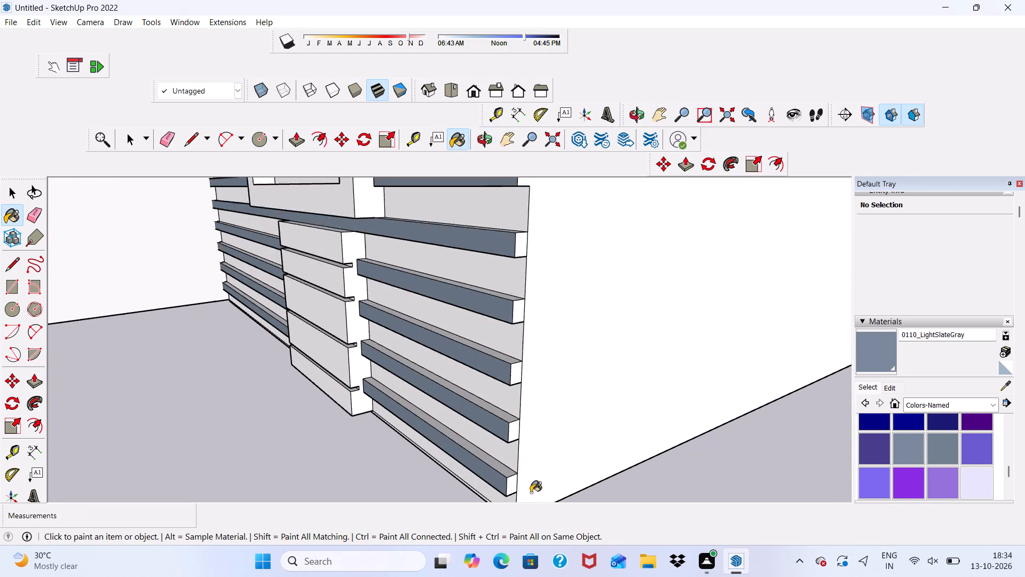
pyautogui.scroll(3, 531, 493)
pyautogui.click(505, 481)
pyautogui.click(499, 465)
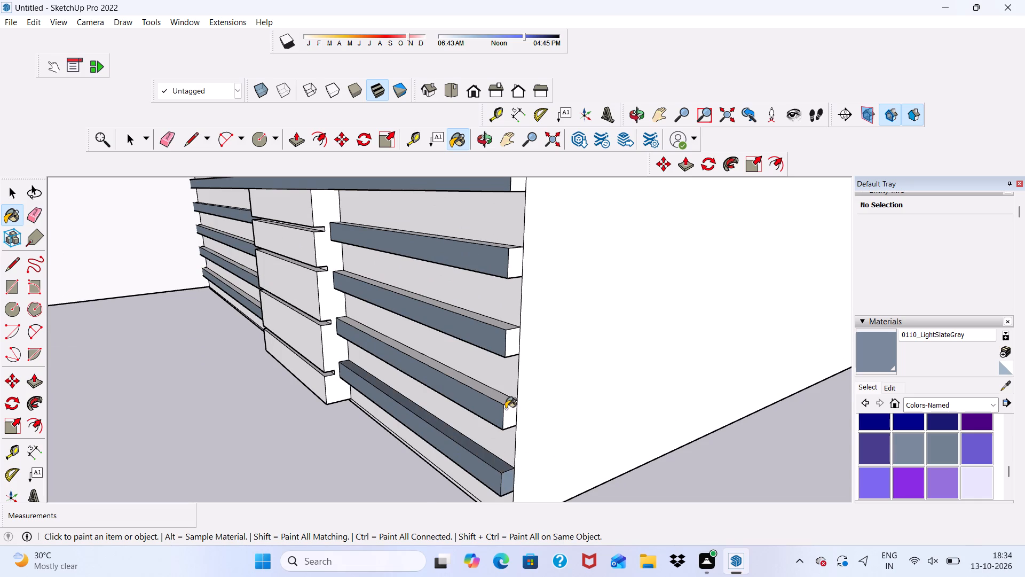
pyautogui.scroll(4, 504, 402)
pyautogui.click(500, 397)
pyautogui.click(500, 422)
pyautogui.click(506, 425)
pyautogui.scroll(-7, 506, 431)
pyautogui.scroll(7, 494, 340)
pyautogui.click(486, 364)
pyautogui.click(531, 418)
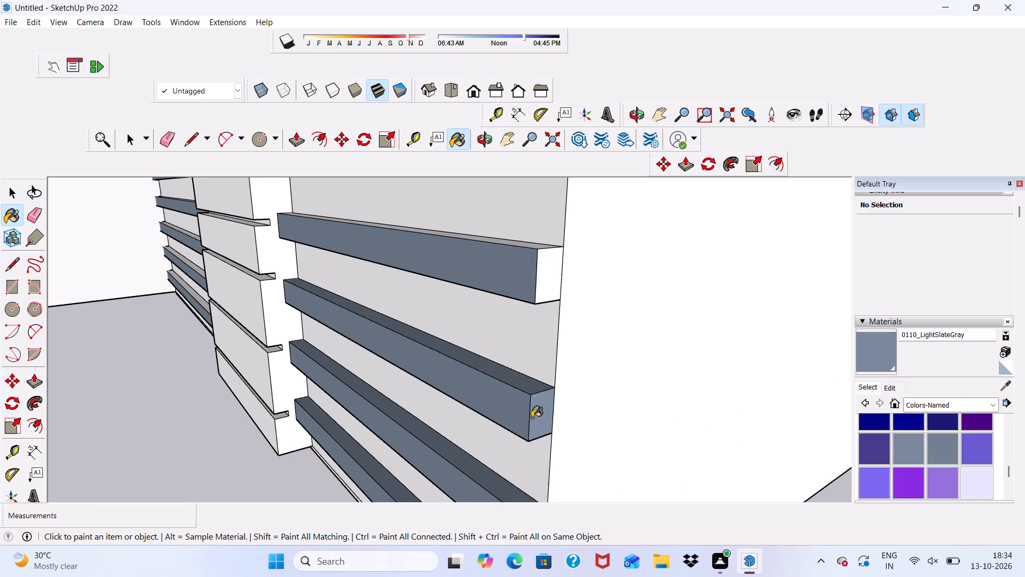
pyautogui.click(551, 285)
pyautogui.click(532, 246)
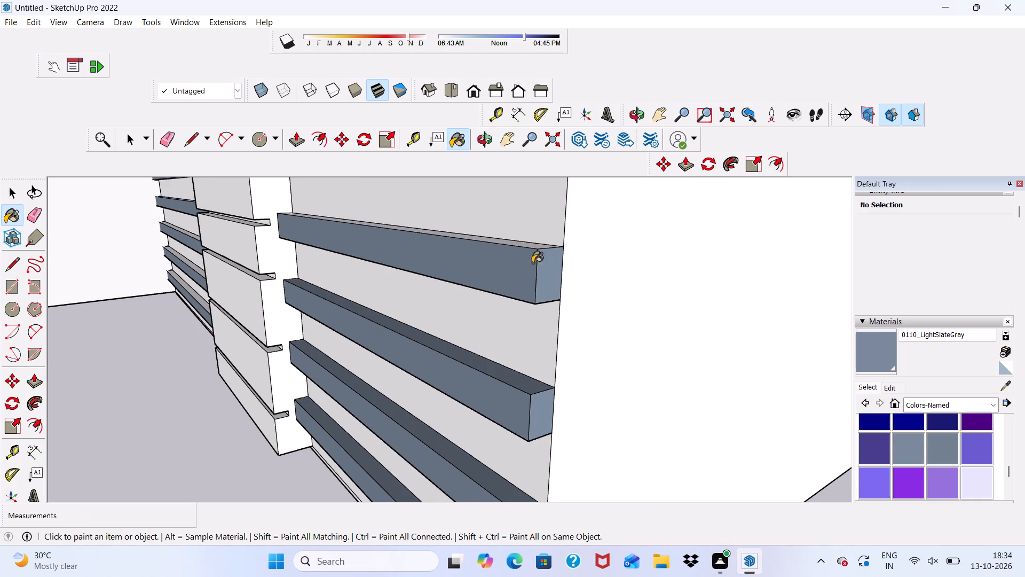
# Paint the outer end of the strip directly beneath the ground-floor window with 0110_LightSlateGray.
pyautogui.scroll(-13, 532, 285)
pyautogui.scroll(4, 553, 354)
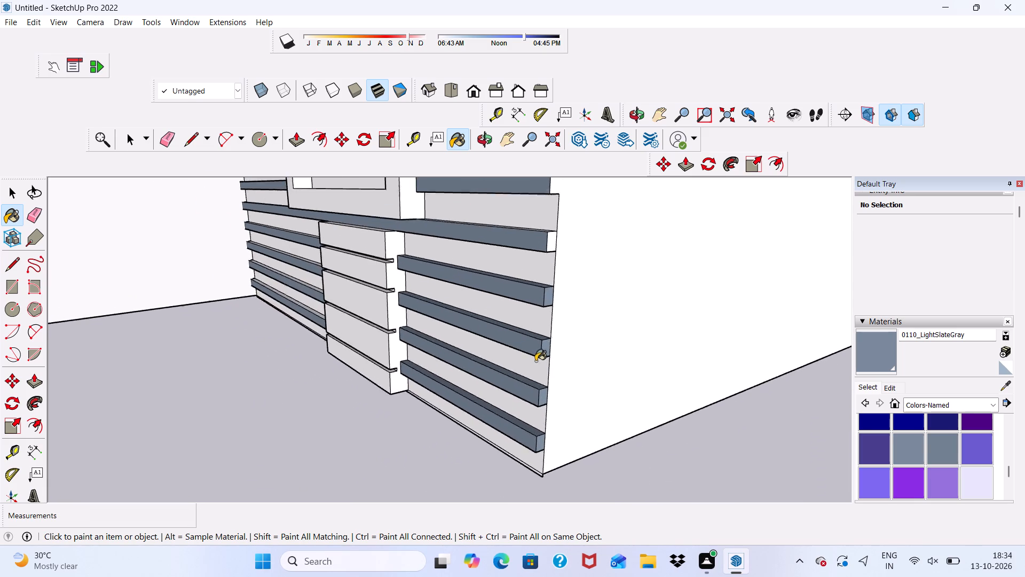
pyautogui.scroll(3, 535, 361)
pyautogui.scroll(-8, 535, 344)
pyautogui.scroll(4, 524, 299)
pyautogui.scroll(-12, 530, 355)
pyautogui.scroll(9, 523, 311)
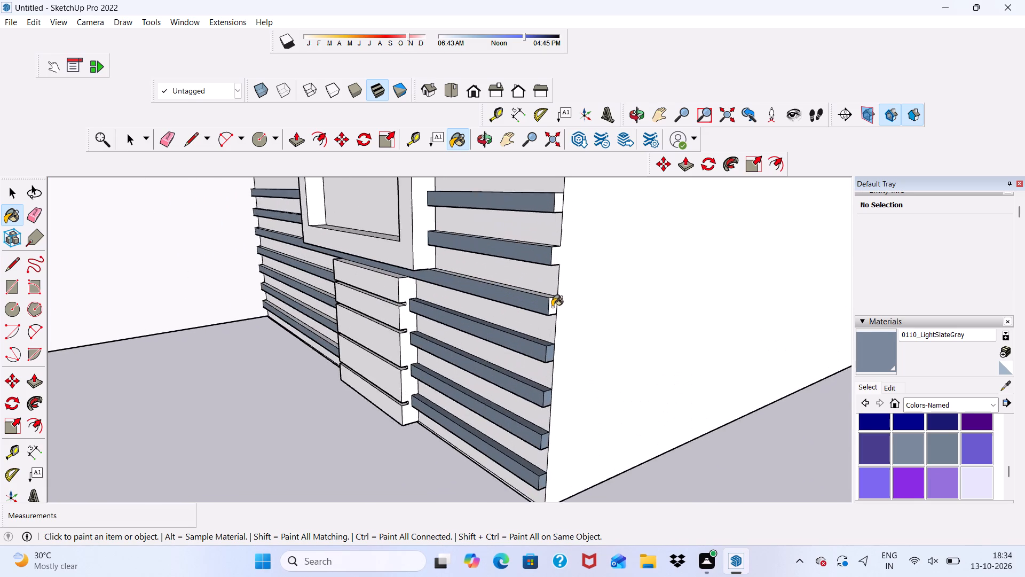
pyautogui.scroll(3, 552, 307)
pyautogui.click(552, 307)
pyautogui.click(541, 288)
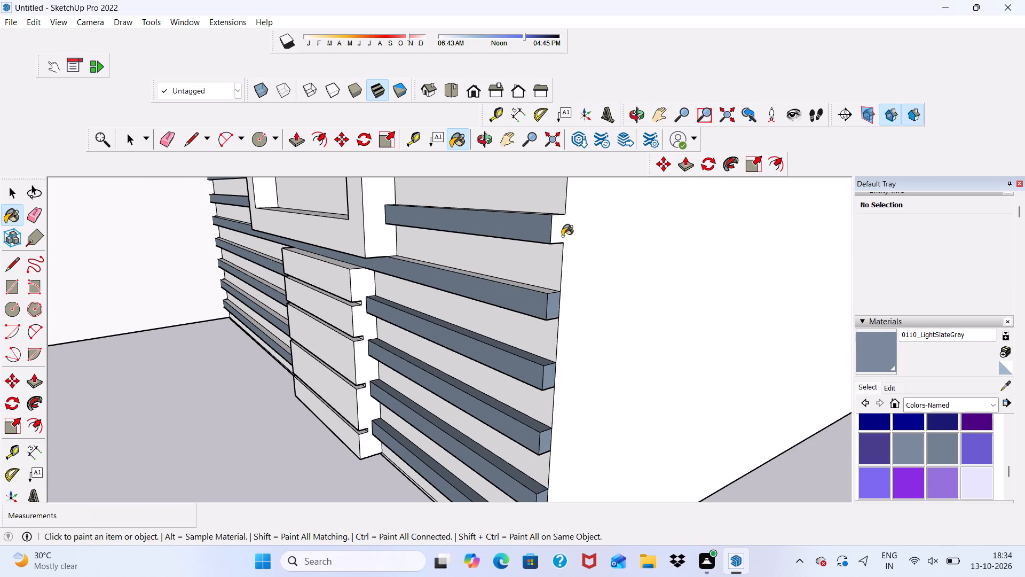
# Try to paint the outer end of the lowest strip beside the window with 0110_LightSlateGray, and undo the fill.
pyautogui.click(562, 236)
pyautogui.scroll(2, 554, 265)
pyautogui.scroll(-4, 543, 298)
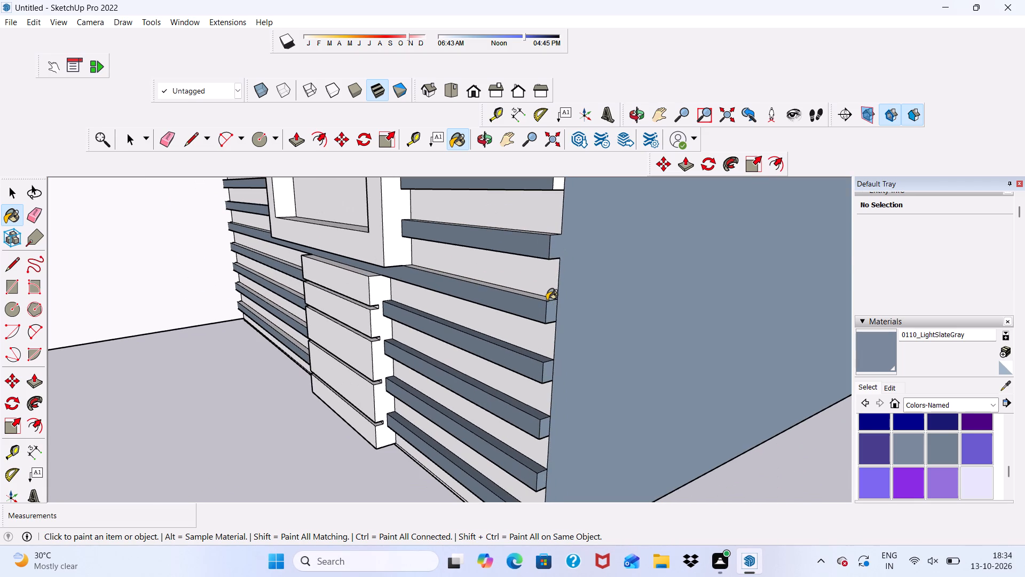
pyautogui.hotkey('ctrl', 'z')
# Paint the tops of the strip beneath the window and the three lower strips beside it, plus the third one's end, with 0110_LightSlateGray.
pyautogui.scroll(-5, 487, 317)
pyautogui.scroll(5, 501, 275)
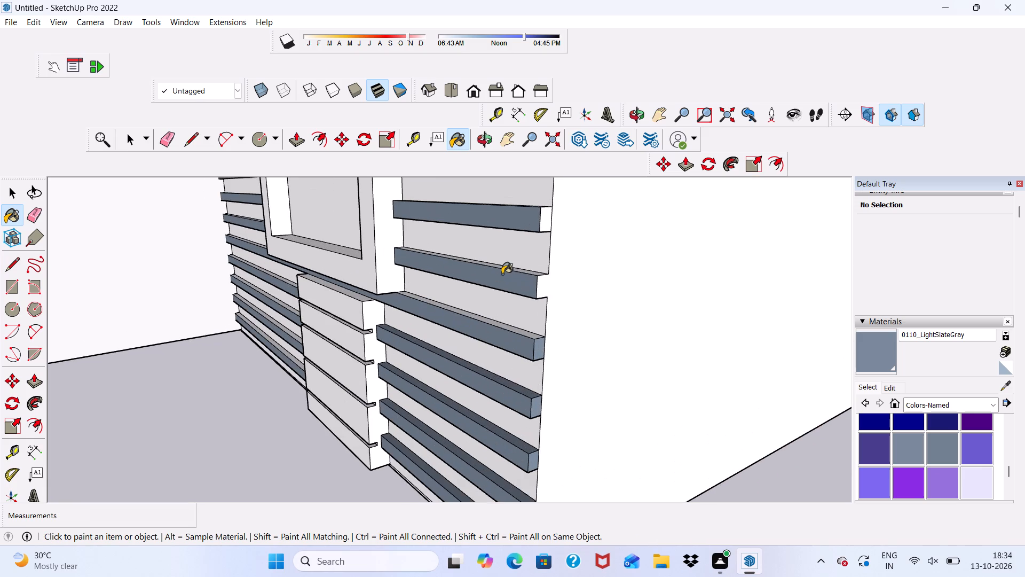
pyautogui.scroll(-1, 513, 331)
pyautogui.moveTo(513, 331); pyautogui.dragTo(506, 387, button='middle')
pyautogui.scroll(6, 505, 387)
pyautogui.click(500, 383)
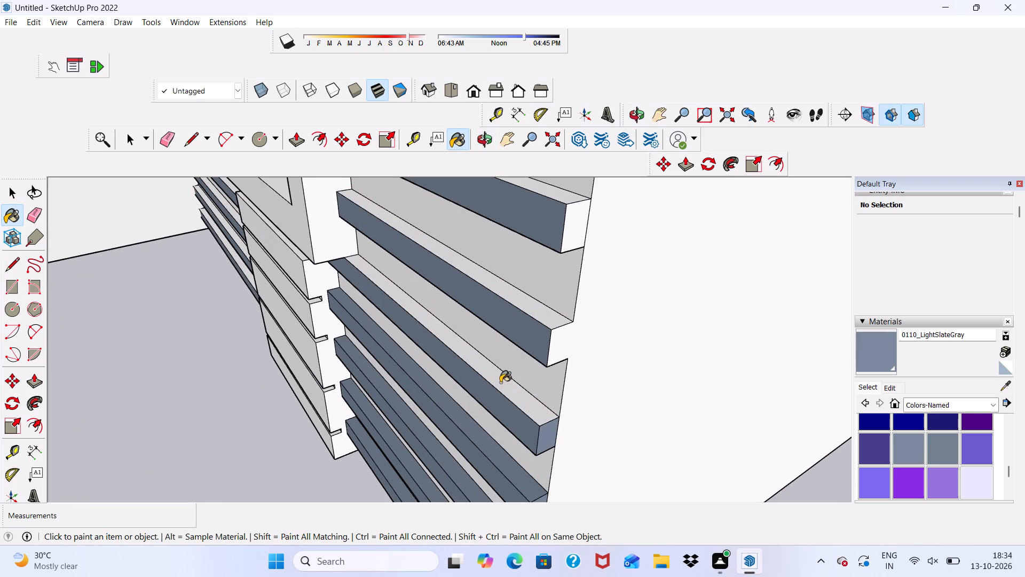
pyautogui.click(531, 308)
pyautogui.scroll(-12, 518, 382)
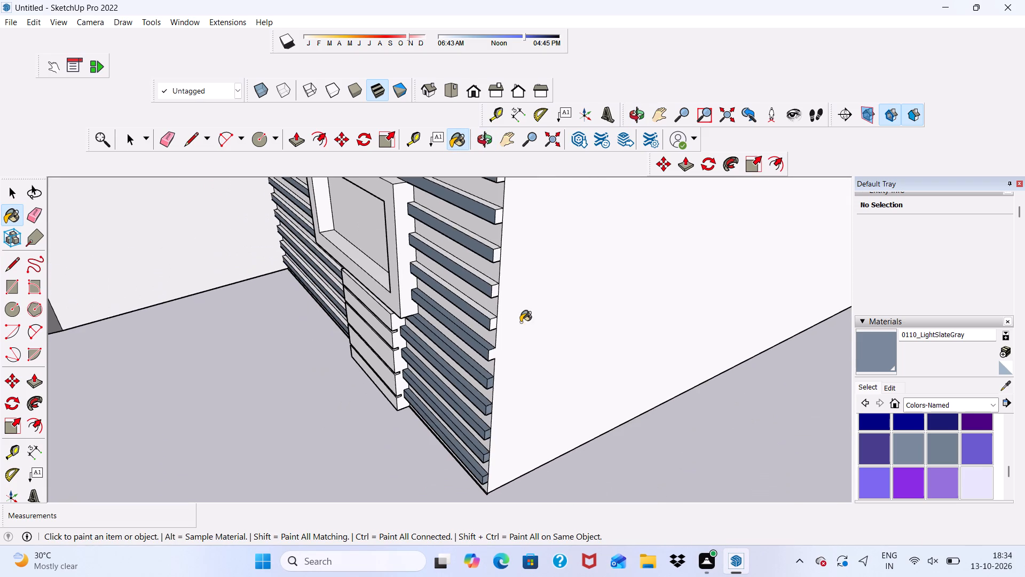
pyautogui.scroll(6, 480, 321)
pyautogui.click(484, 319)
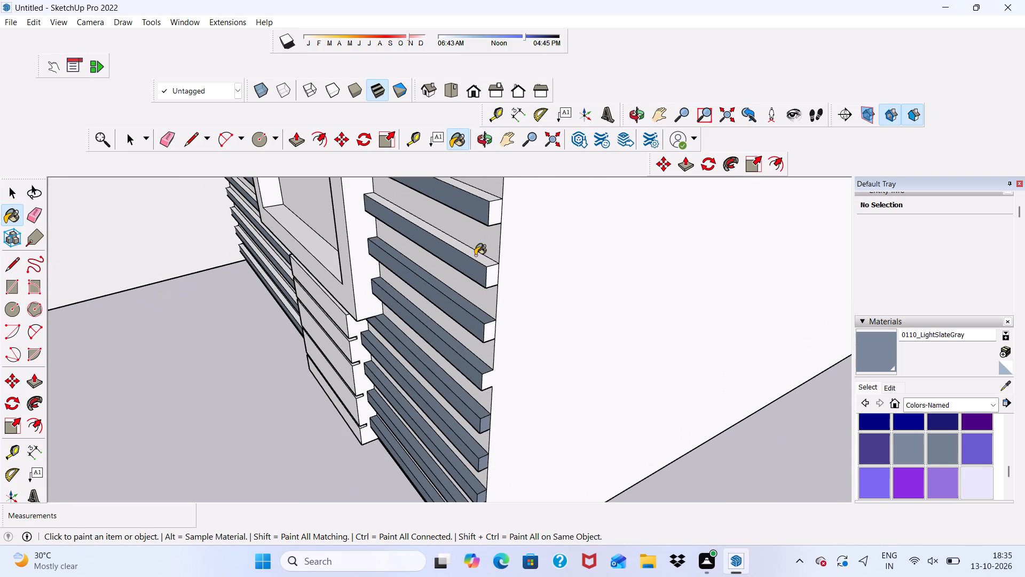
pyautogui.click(475, 255)
pyautogui.click(490, 275)
# Paint the top and end faces of the highest strip beside the window and the strip directly above the window with 0110_LightSlateGray.
pyautogui.scroll(-13, 463, 295)
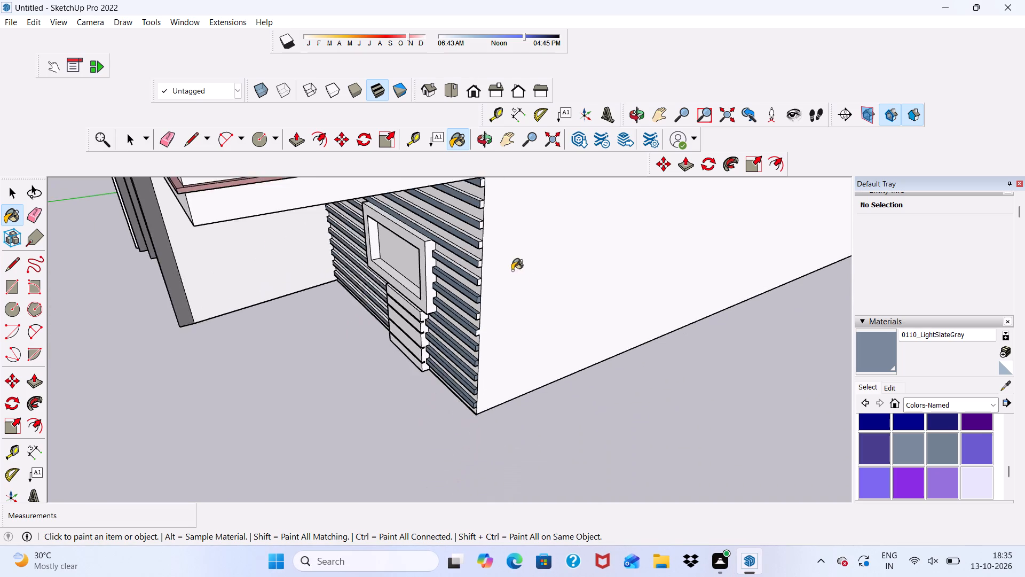
pyautogui.scroll(-4, 512, 270)
pyautogui.scroll(6, 468, 244)
pyautogui.scroll(6, 501, 274)
pyautogui.scroll(5, 491, 357)
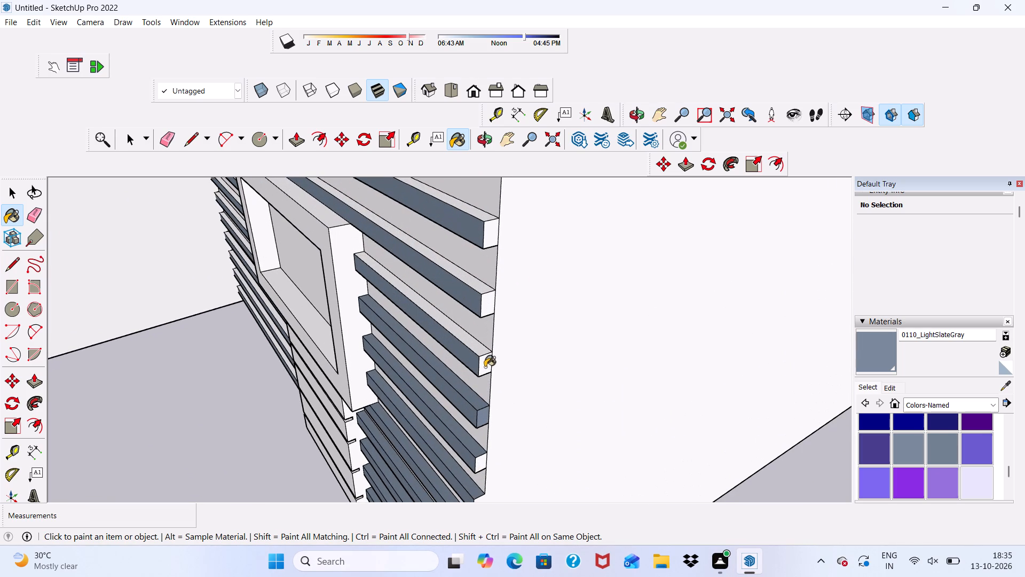
pyautogui.scroll(4, 481, 340)
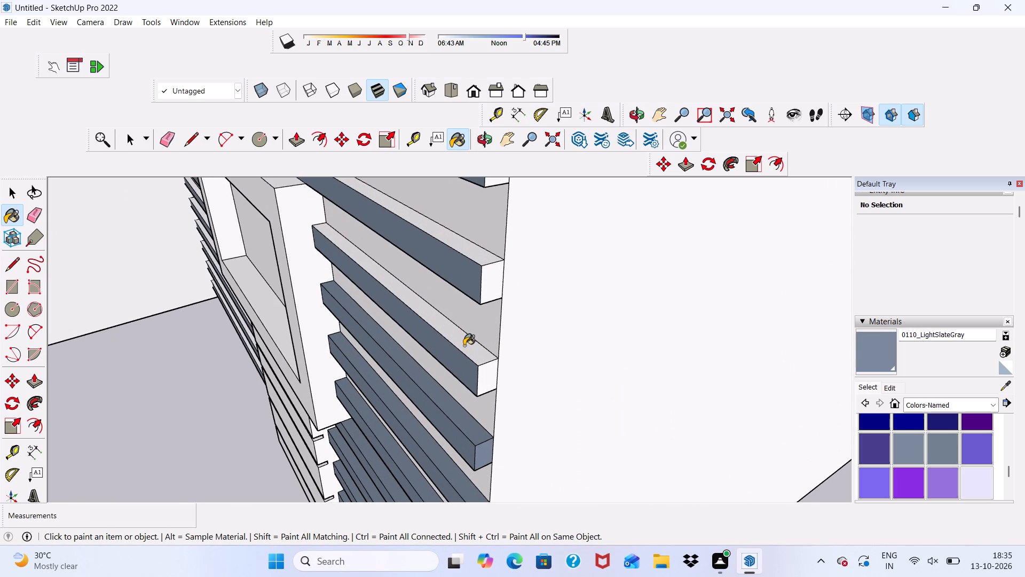
pyautogui.click(464, 346)
pyautogui.click(491, 379)
pyautogui.click(479, 254)
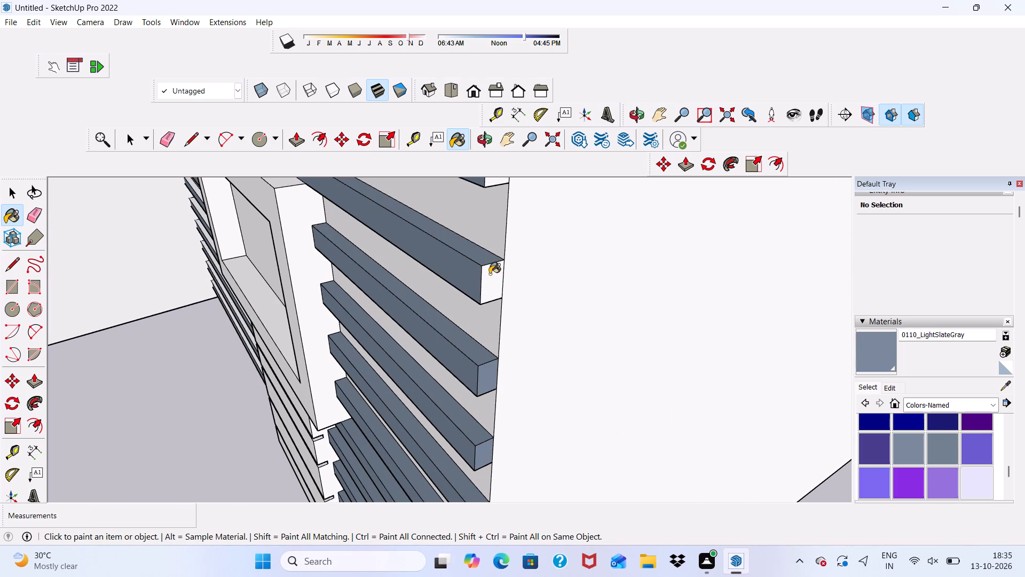
pyautogui.click(491, 277)
# Paint the top and end faces of the two uppermost strips under the balcony with 0110_LightSlateGray.
pyautogui.scroll(-12, 429, 391)
pyautogui.scroll(18, 462, 244)
pyautogui.click(449, 244)
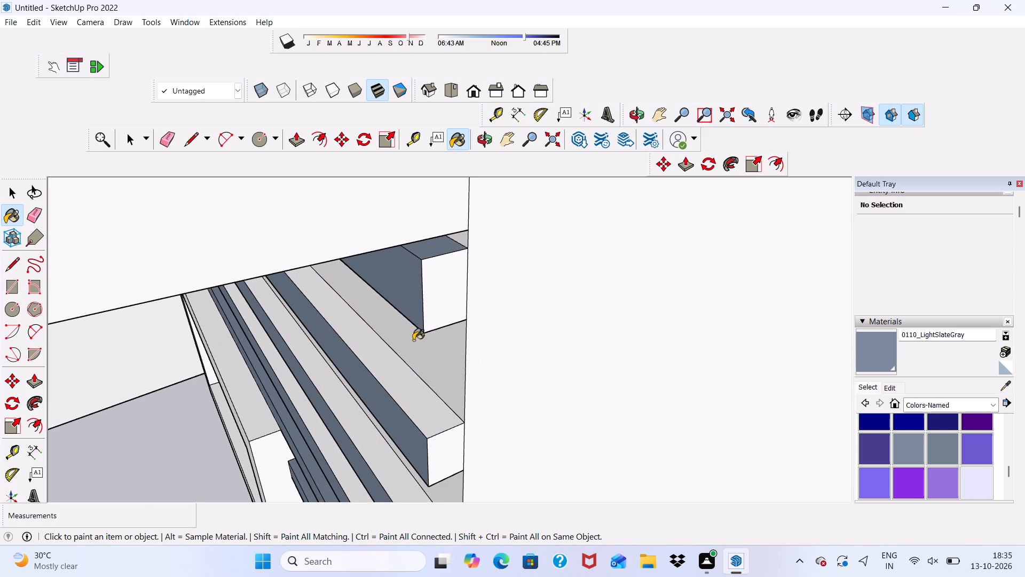
pyautogui.click(408, 386)
pyautogui.click(435, 293)
pyautogui.scroll(-5, 452, 342)
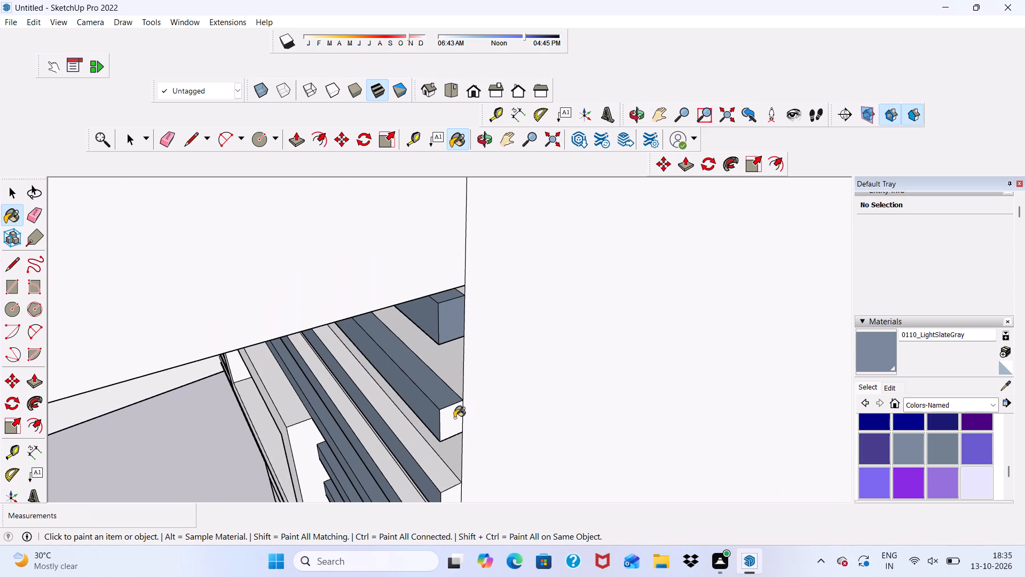
pyautogui.click(451, 417)
# Paint the top and end faces of the two remaining strips between the window and the uppermost pair with 0110_LightSlateGray.
pyautogui.scroll(-5, 416, 399)
pyautogui.scroll(3, 435, 458)
pyautogui.click(424, 431)
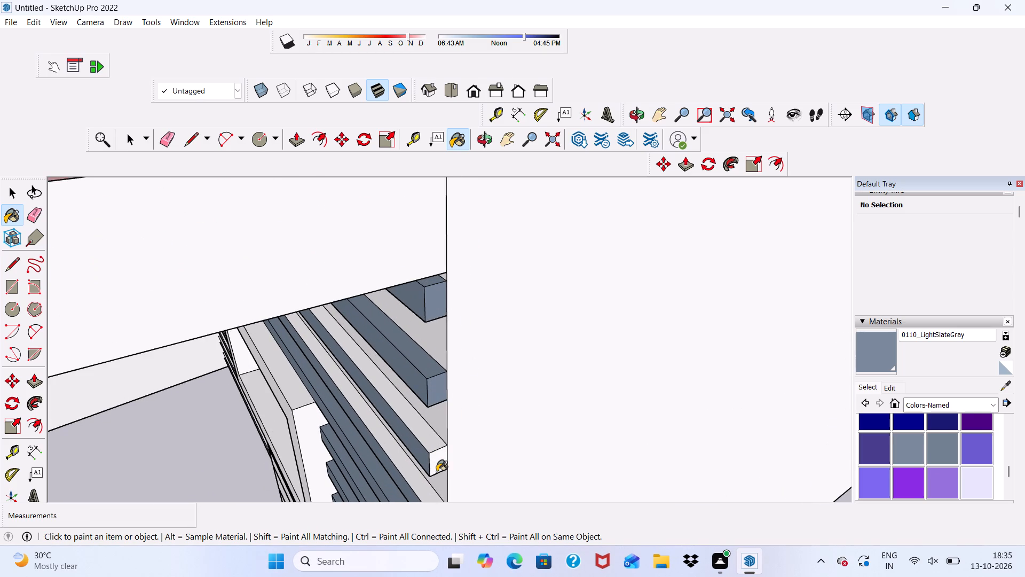
pyautogui.click(436, 466)
pyautogui.scroll(-5, 392, 370)
pyautogui.scroll(4, 405, 494)
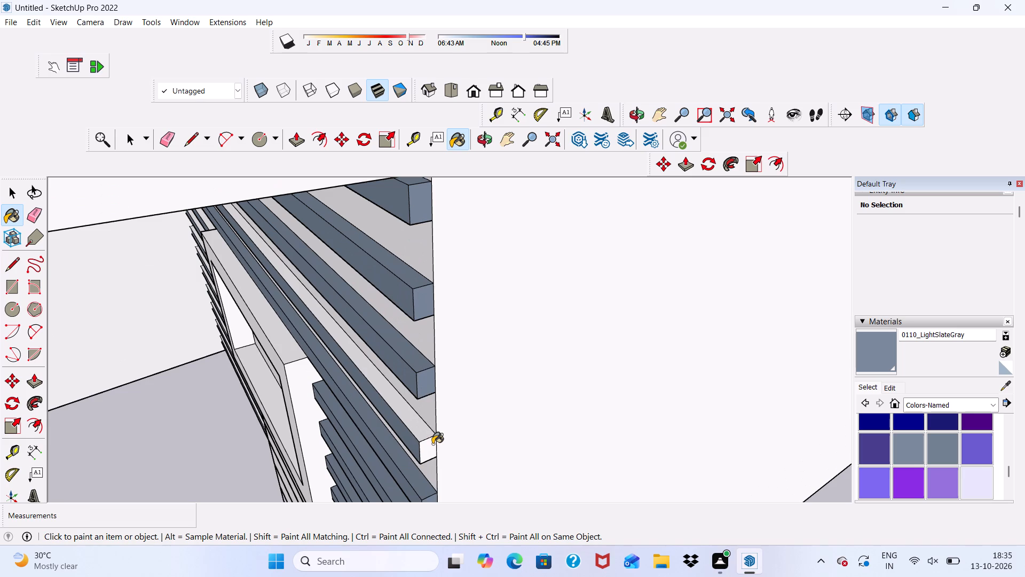
pyautogui.click(425, 446)
pyautogui.click(415, 424)
pyautogui.scroll(-5, 415, 424)
pyautogui.scroll(-1, 357, 427)
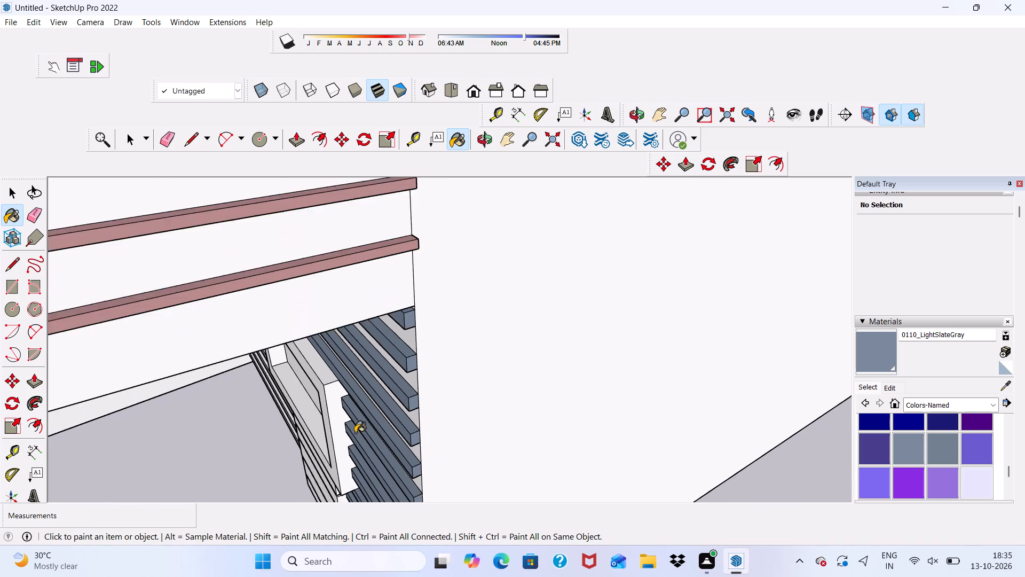
# Paint the fronts of the top two boards of the panel beneath the ground-floor window with 0057_DarkKhaki.
pyautogui.moveTo(356, 433); pyautogui.dragTo(521, 330, button='middle')
pyautogui.scroll(-6, 220, 410)
pyautogui.scroll(-6, 344, 387)
pyautogui.moveTo(442, 375); pyautogui.dragTo(566, 332, button='middle')
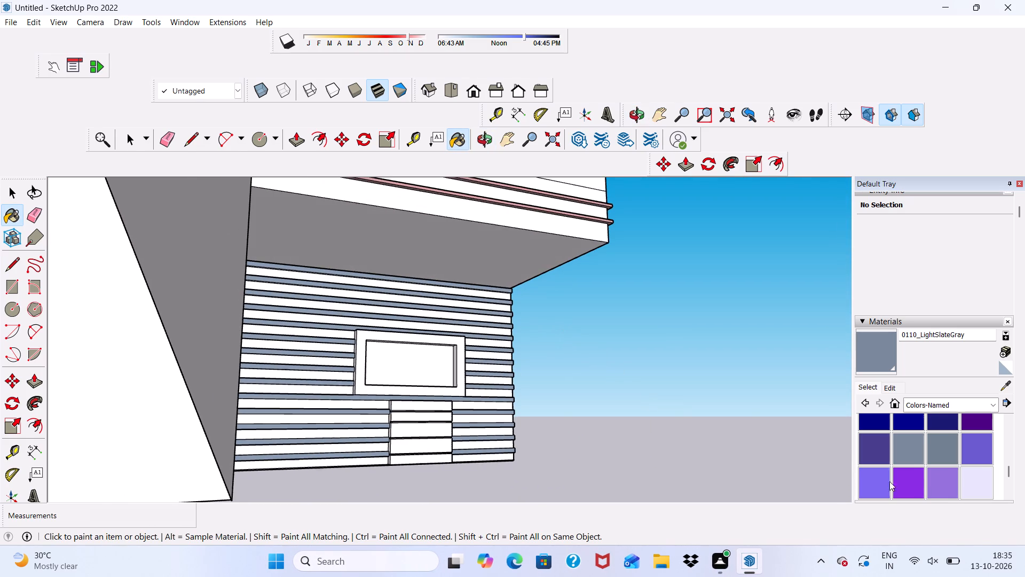
pyautogui.scroll(-3, 905, 473)
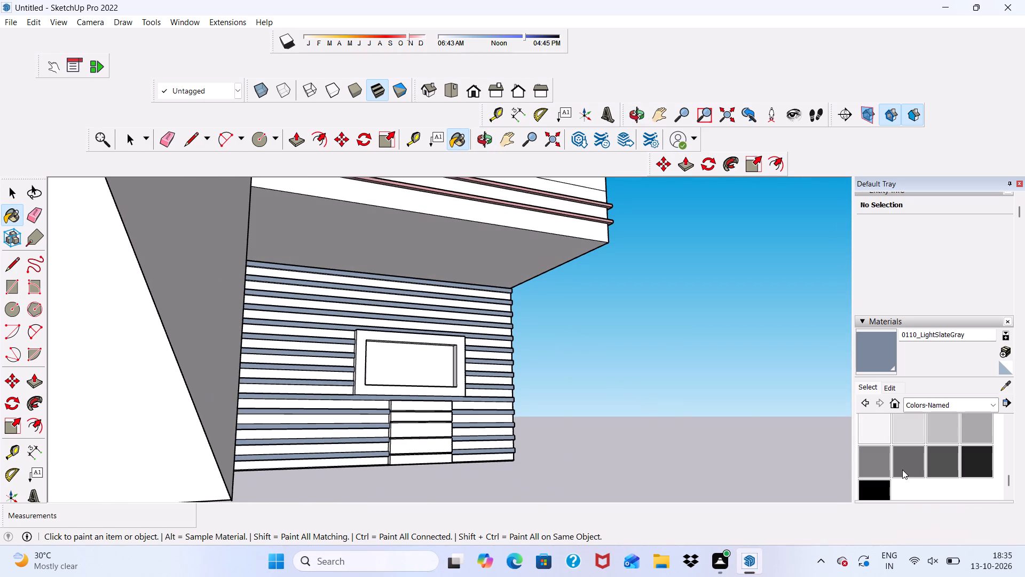
pyautogui.scroll(7, 902, 470)
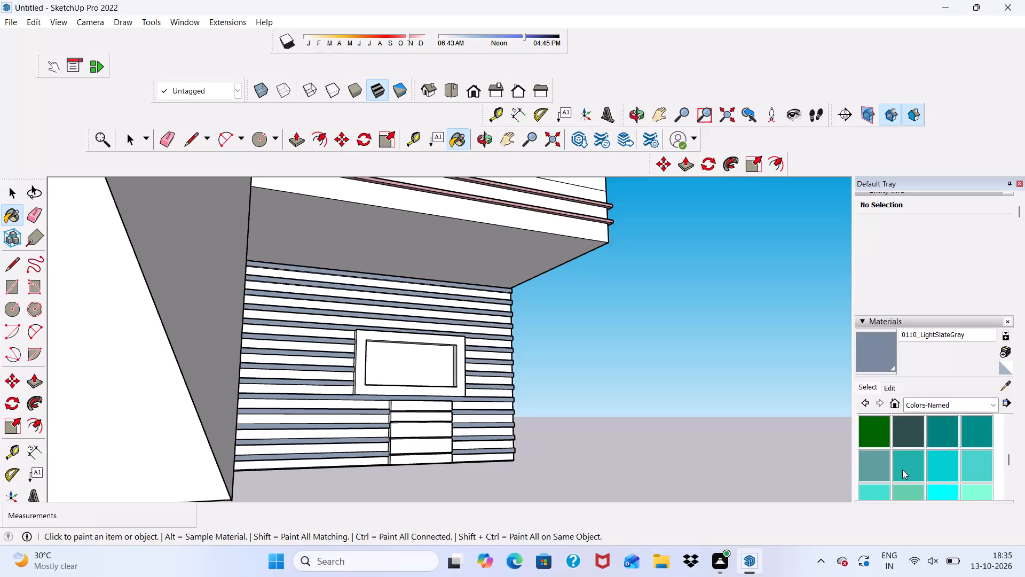
pyautogui.scroll(3, 901, 468)
pyautogui.click(873, 456)
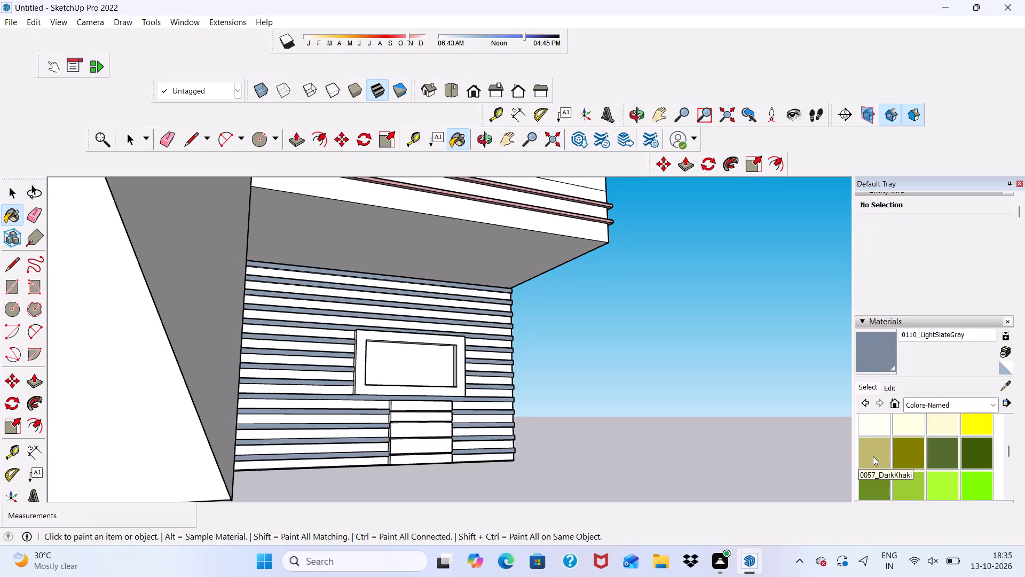
pyautogui.scroll(6, 420, 308)
pyautogui.scroll(2, 369, 434)
pyautogui.scroll(-7, 363, 393)
pyautogui.scroll(6, 445, 447)
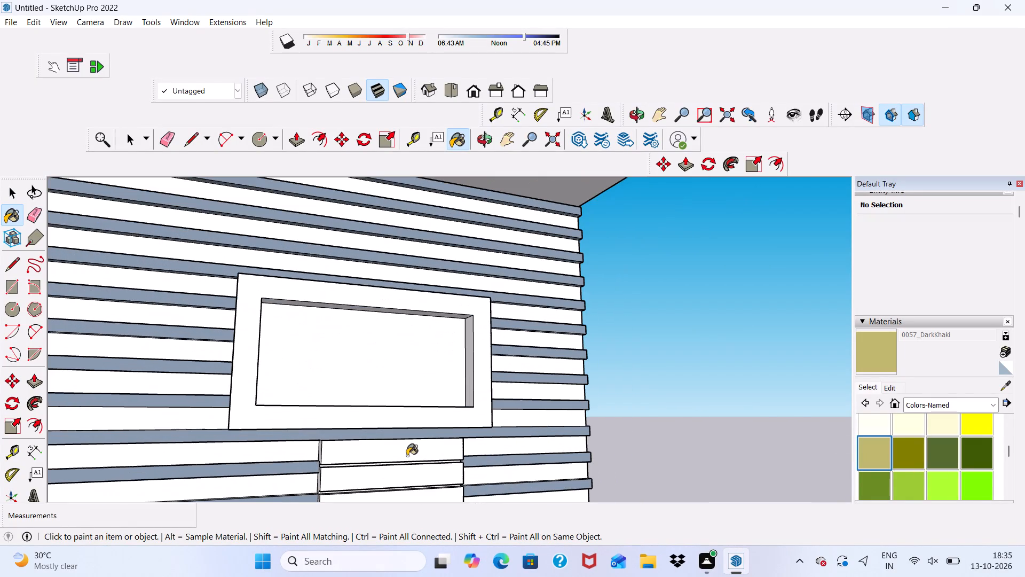
pyautogui.click(404, 457)
pyautogui.click(389, 477)
# Paint the fronts of the three remaining boards of the panel beneath the window with 0057_DarkKhaki.
pyautogui.scroll(-12, 374, 437)
pyautogui.scroll(8, 406, 430)
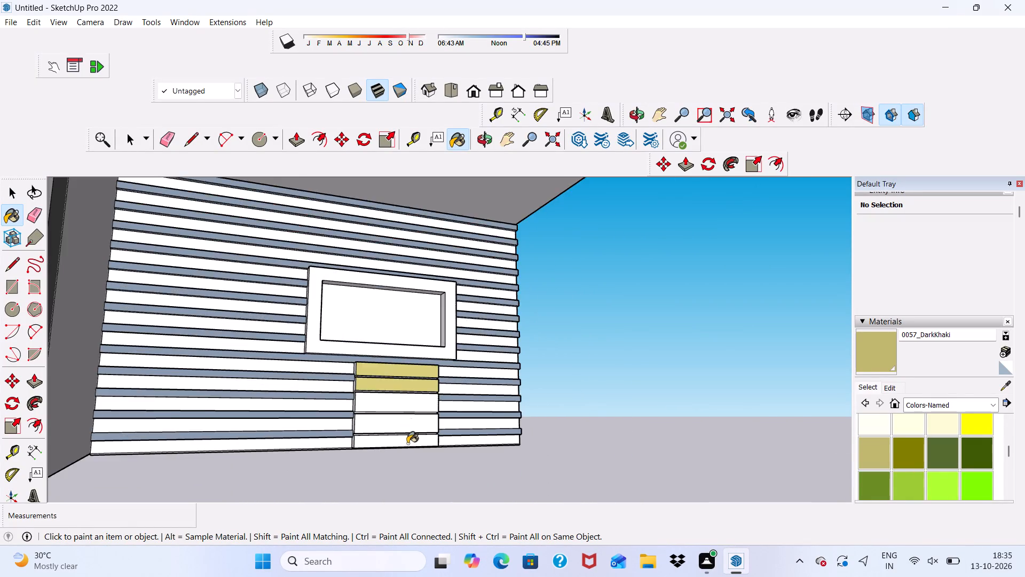
pyautogui.scroll(3, 407, 443)
pyautogui.click(404, 444)
pyautogui.click(390, 414)
pyautogui.click(367, 368)
pyautogui.scroll(-2, 370, 391)
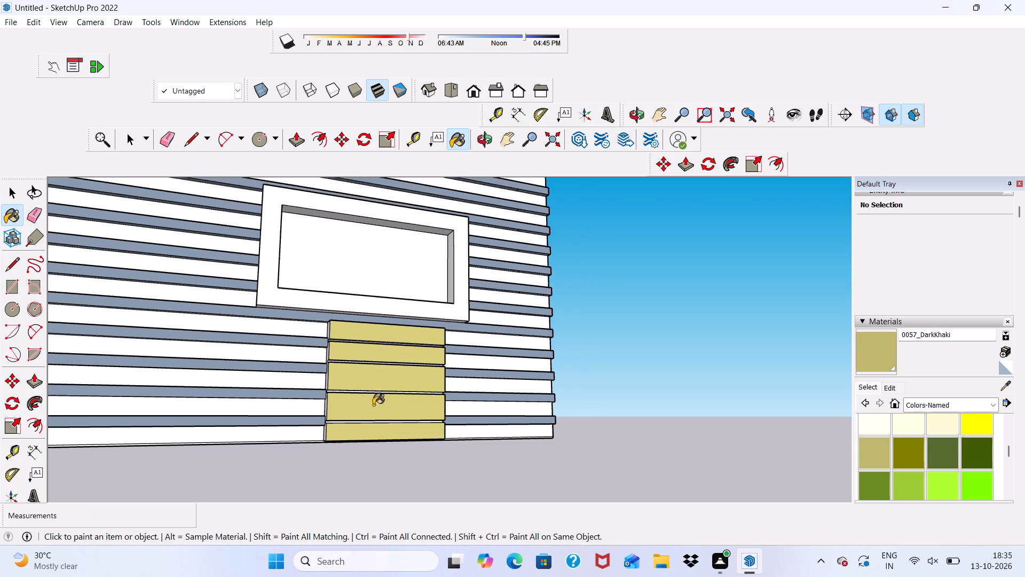
# Paint both side faces of the boarded panel beneath the window with 0057_DarkKhaki.
pyautogui.moveTo(374, 405); pyautogui.dragTo(491, 417, button='middle')
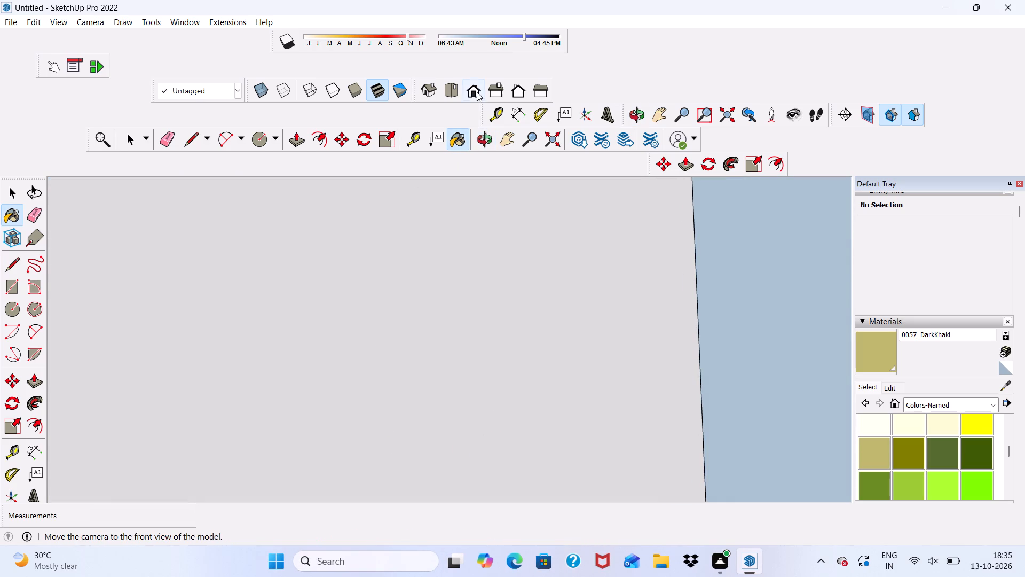
pyautogui.click(475, 92)
pyautogui.scroll(-3, 423, 281)
pyautogui.scroll(5, 379, 403)
pyautogui.moveTo(326, 355); pyautogui.dragTo(519, 319, button='middle')
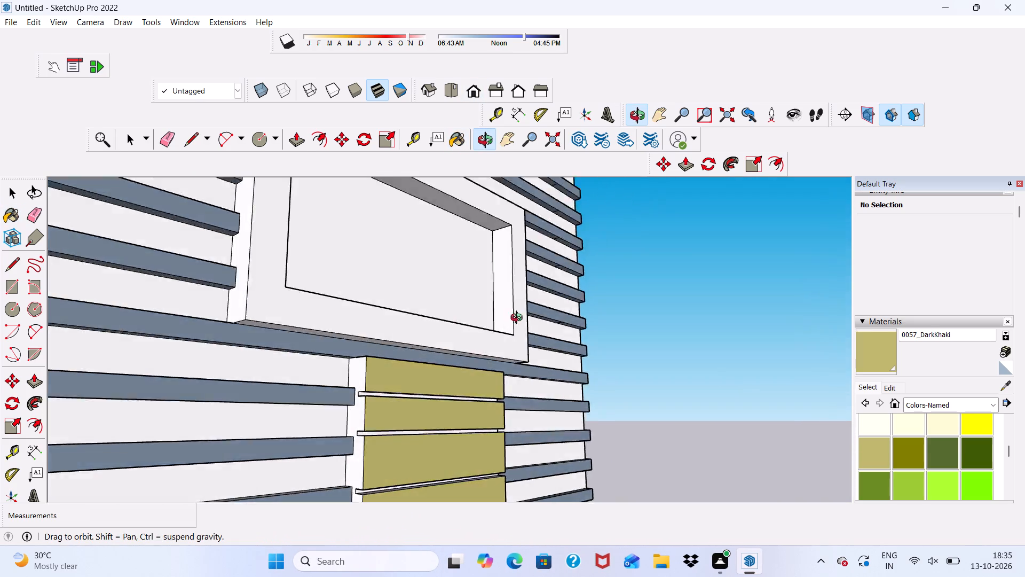
pyautogui.moveTo(519, 319); pyautogui.dragTo(553, 315, button='middle')
pyautogui.scroll(4, 434, 377)
pyautogui.click(350, 360)
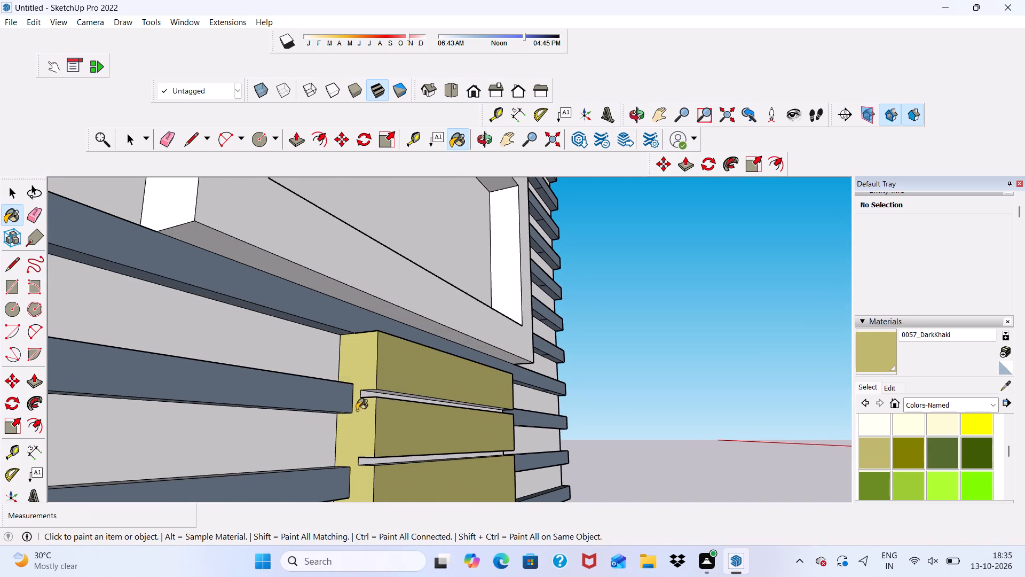
pyautogui.scroll(-6, 337, 378)
pyautogui.moveTo(452, 408); pyautogui.dragTo(89, 462, button='middle')
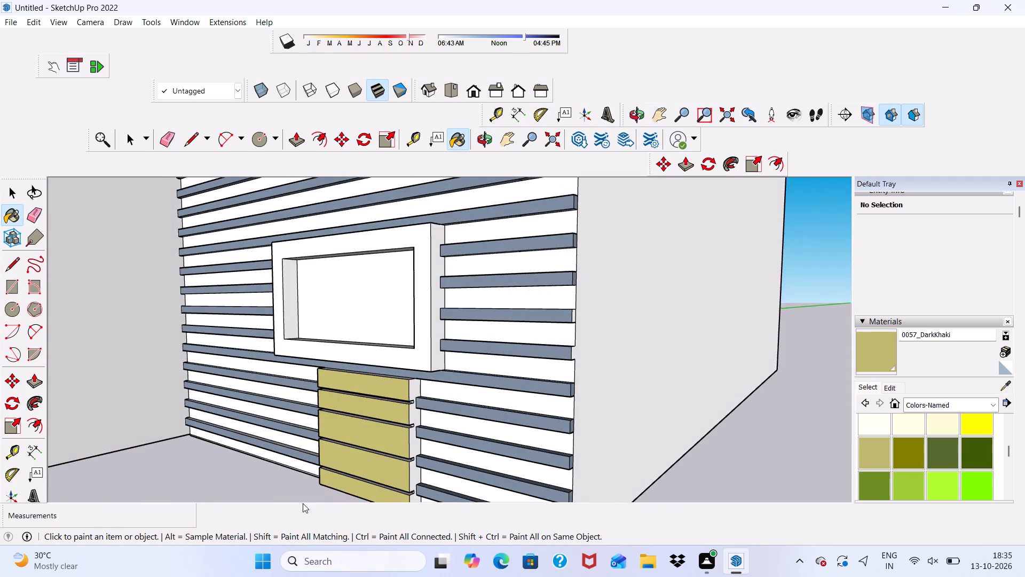
pyautogui.scroll(5, 345, 487)
pyautogui.click(460, 467)
pyautogui.scroll(-7, 446, 411)
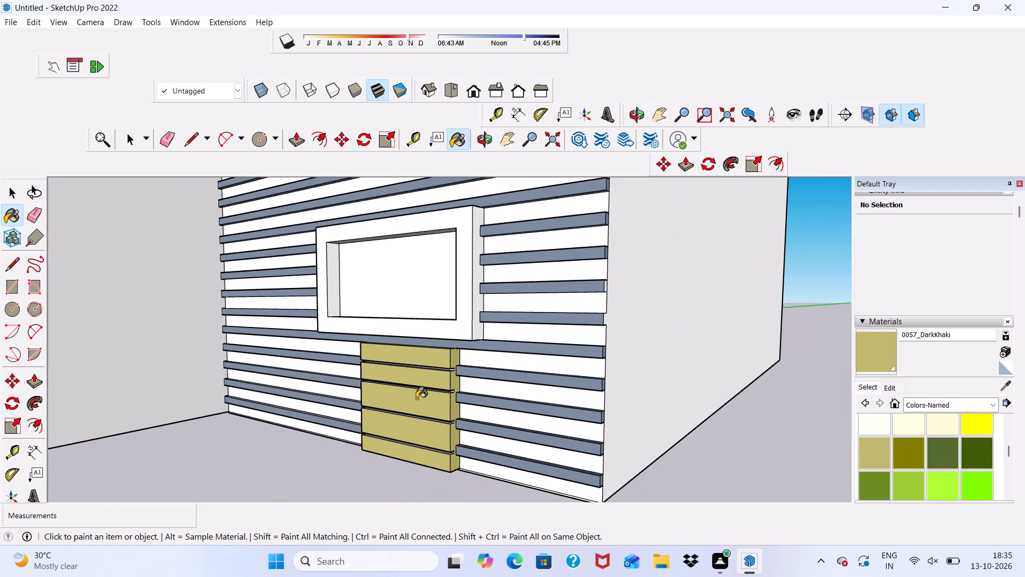
# Paint the recessed back faces of the four grooves between the panel's boards with 0057_DarkKhaki.
pyautogui.moveTo(416, 399); pyautogui.dragTo(493, 357, button='middle')
pyautogui.scroll(20, 493, 357)
pyautogui.click(470, 340)
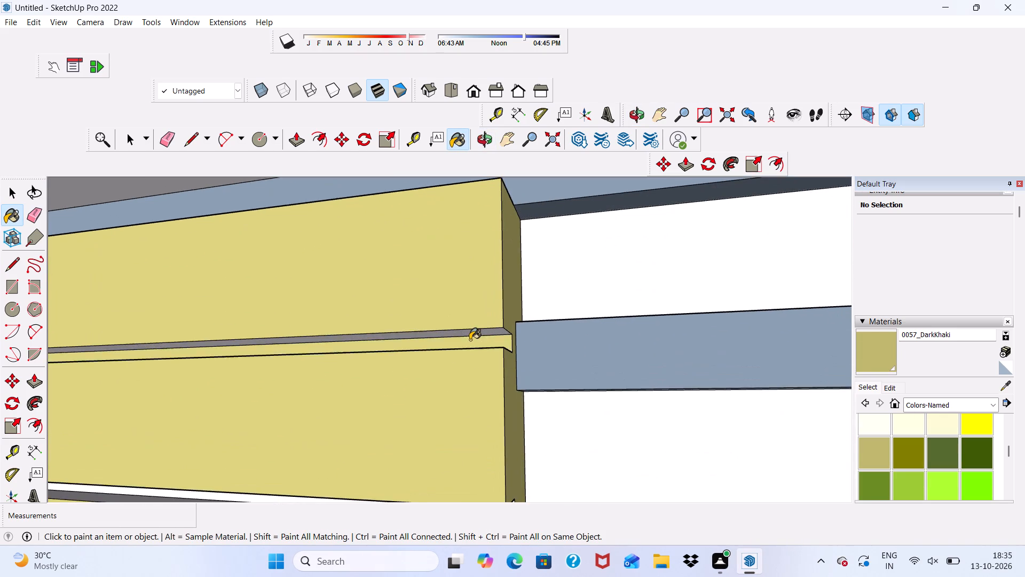
pyautogui.scroll(-12, 462, 341)
pyautogui.scroll(6, 445, 404)
pyautogui.click(417, 358)
pyautogui.scroll(-6, 407, 345)
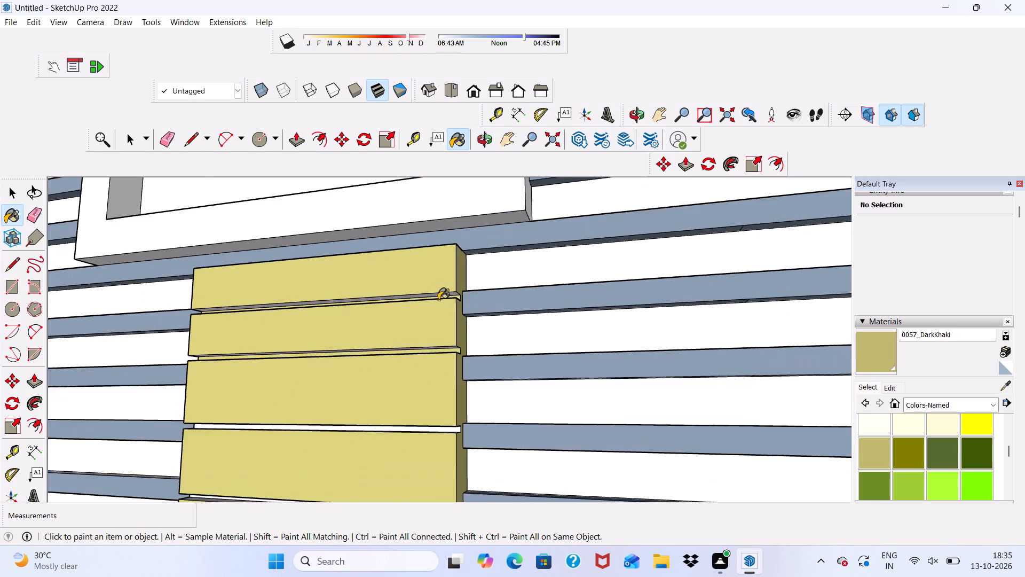
pyautogui.scroll(-7, 438, 300)
pyautogui.scroll(7, 438, 422)
pyautogui.scroll(7, 403, 348)
pyautogui.click(402, 347)
pyautogui.scroll(-8, 402, 347)
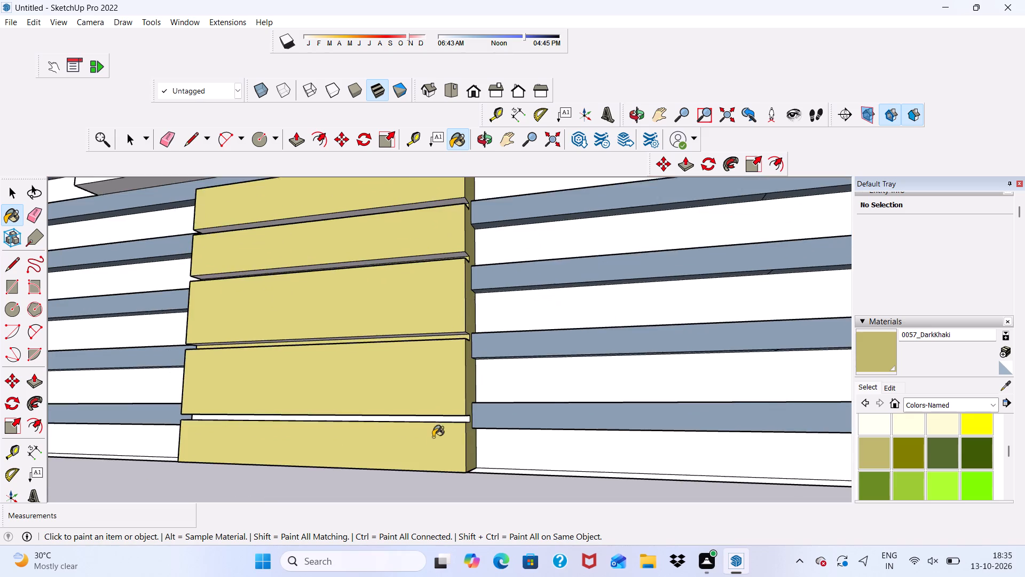
pyautogui.scroll(9, 433, 446)
pyautogui.scroll(-1, 433, 408)
pyautogui.click(429, 423)
# Paint the board undersides inside the four grooves and the panel's bottom face with 0057_DarkKhaki.
pyautogui.moveTo(437, 417); pyautogui.dragTo(458, 260, button='middle')
pyautogui.scroll(6, 487, 356)
pyautogui.click(483, 357)
pyautogui.scroll(-7, 483, 325)
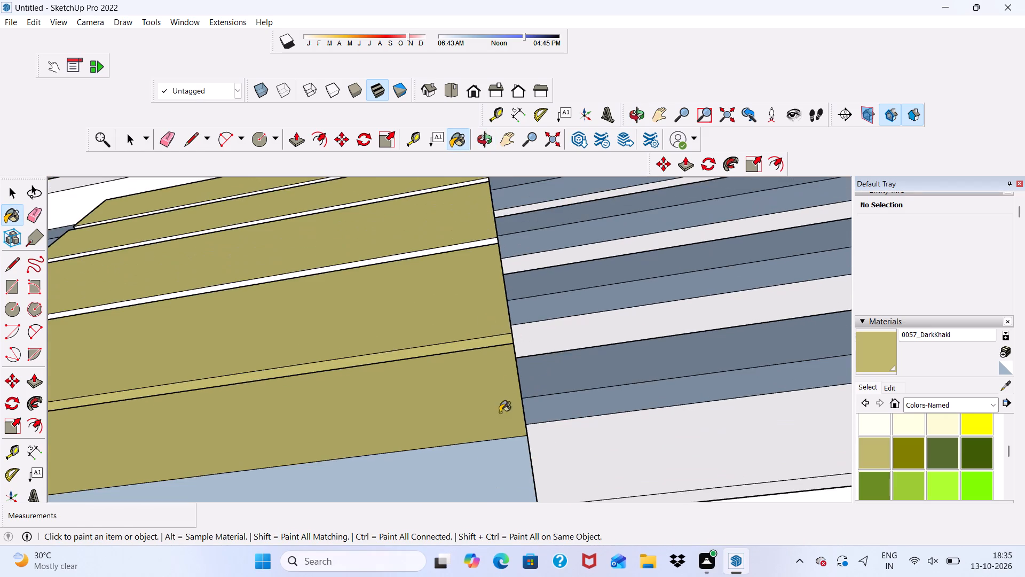
pyautogui.click(480, 462)
pyautogui.scroll(-8, 440, 354)
pyautogui.scroll(6, 421, 284)
pyautogui.scroll(-1, 424, 298)
pyautogui.scroll(6, 424, 316)
pyautogui.click(424, 316)
pyautogui.scroll(-7, 424, 316)
pyautogui.scroll(7, 431, 238)
pyautogui.click(419, 278)
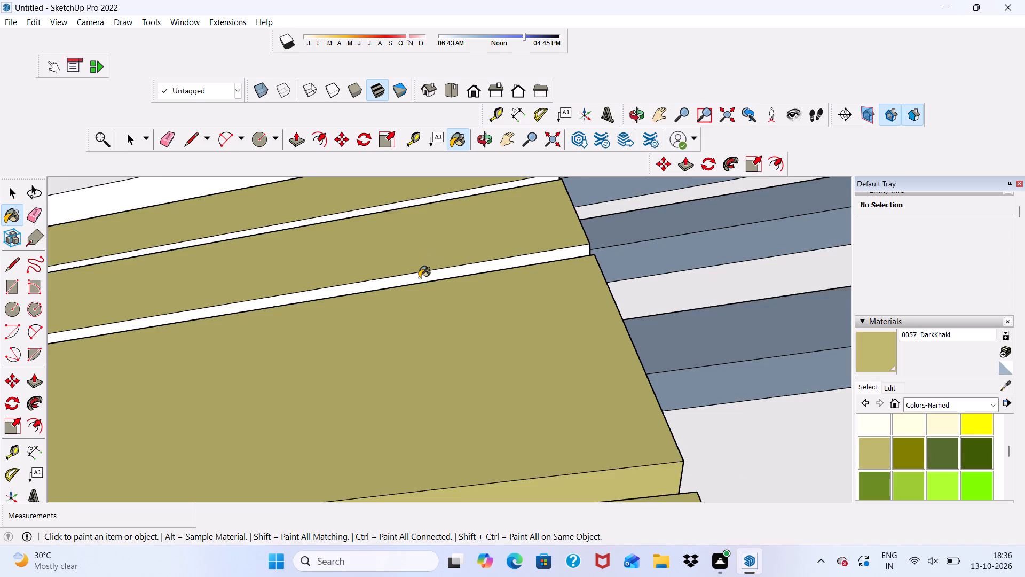
pyautogui.scroll(-1, 419, 278)
pyautogui.click(392, 213)
# Examine the painted panel, the ground-floor wall and the balcony facade from several angles.
pyautogui.scroll(-7, 392, 228)
pyautogui.moveTo(484, 299); pyautogui.dragTo(428, 327, button='middle')
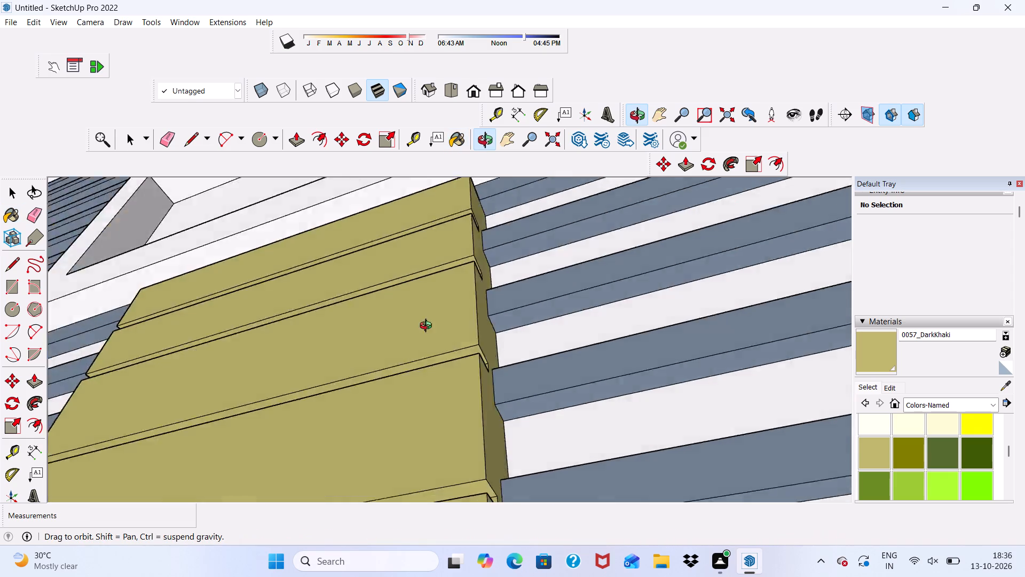
pyautogui.moveTo(428, 327); pyautogui.dragTo(508, 393, button='middle')
pyautogui.scroll(-7, 359, 357)
pyautogui.moveTo(307, 388); pyautogui.dragTo(361, 406, button='middle')
pyautogui.scroll(-5, 340, 395)
pyautogui.scroll(5, 421, 380)
pyautogui.scroll(-12, 376, 352)
pyautogui.moveTo(383, 395); pyautogui.dragTo(295, 467, button='middle')
pyautogui.scroll(1, 318, 412)
pyautogui.scroll(-2, 333, 418)
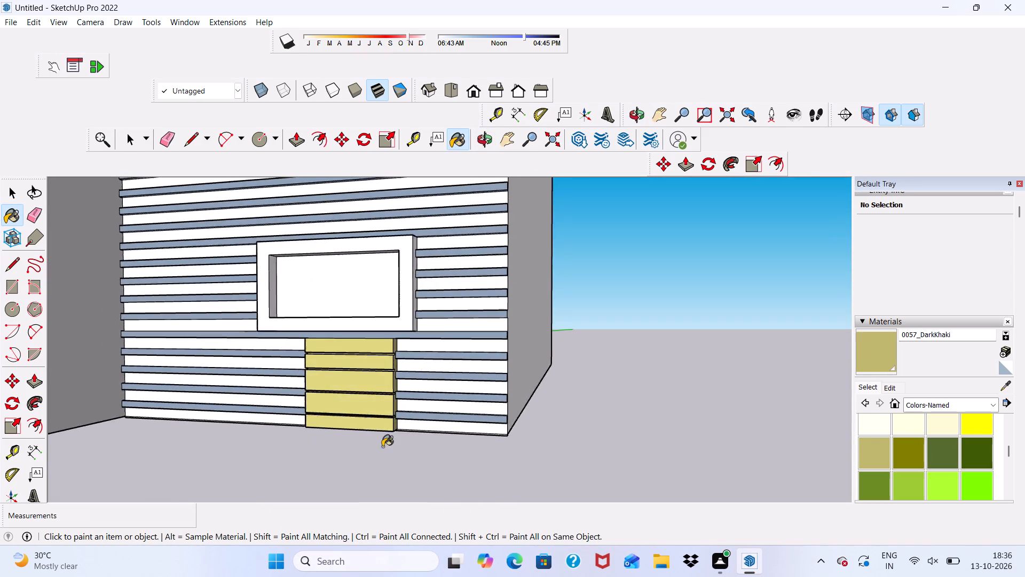
pyautogui.scroll(-14, 382, 447)
pyautogui.scroll(6, 352, 297)
pyautogui.scroll(-4, 346, 333)
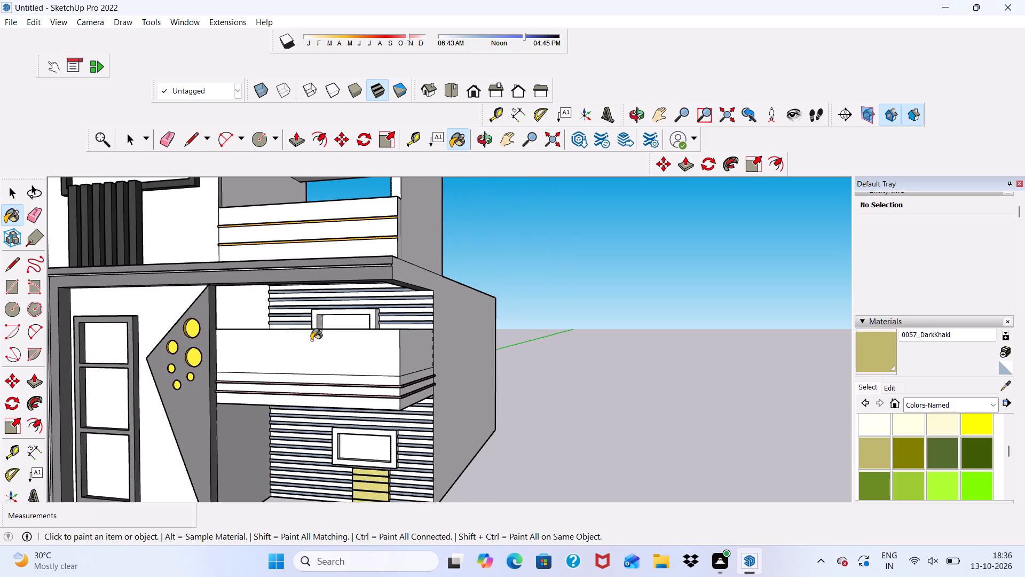
pyautogui.moveTo(311, 340); pyautogui.dragTo(384, 331, button='middle')
pyautogui.scroll(-6, 361, 334)
pyautogui.scroll(6, 391, 409)
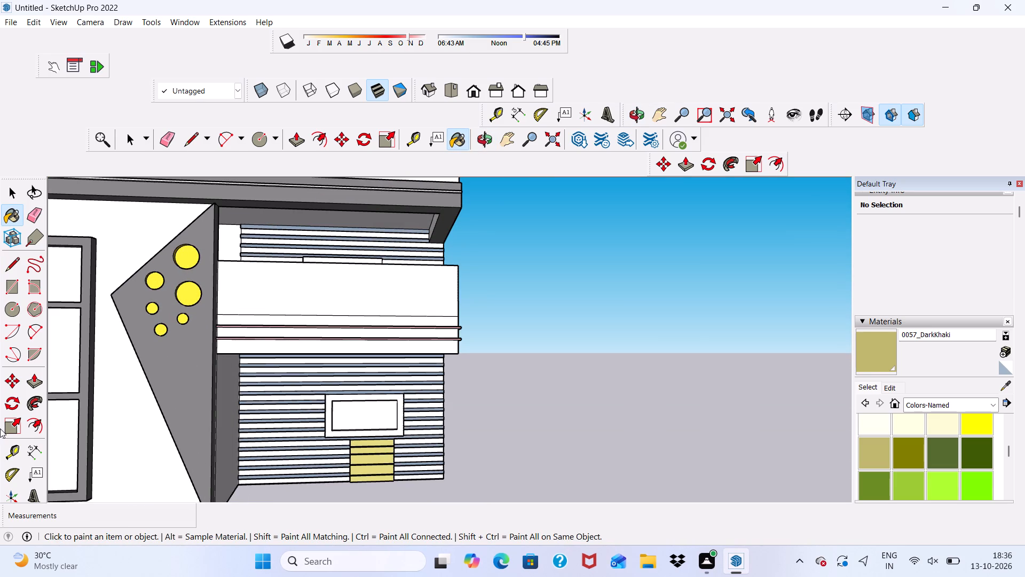
# Leave the Paint Bucket and switch the material library to the Roofing collection.
pyautogui.press('space')
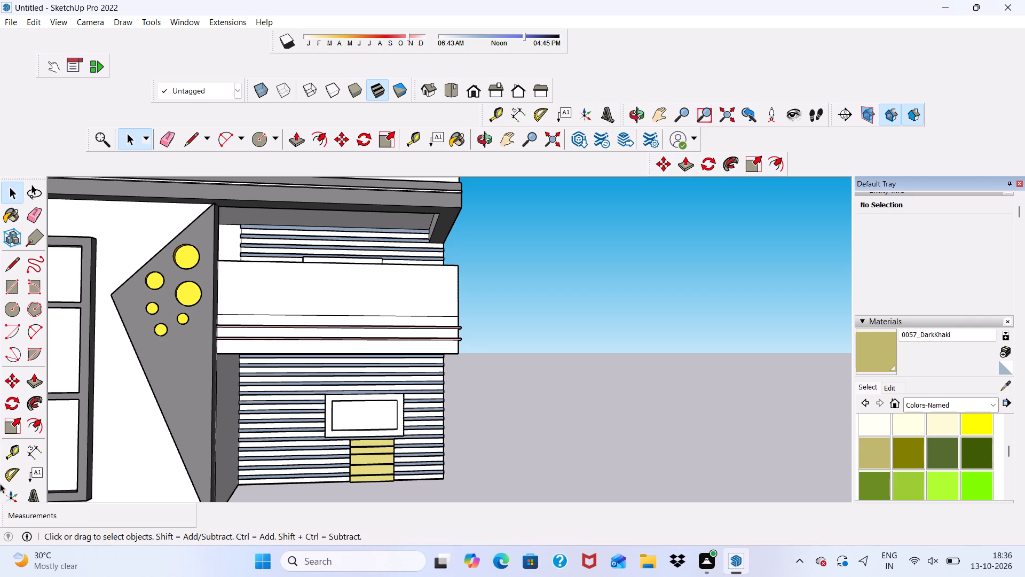
pyautogui.click(995, 402)
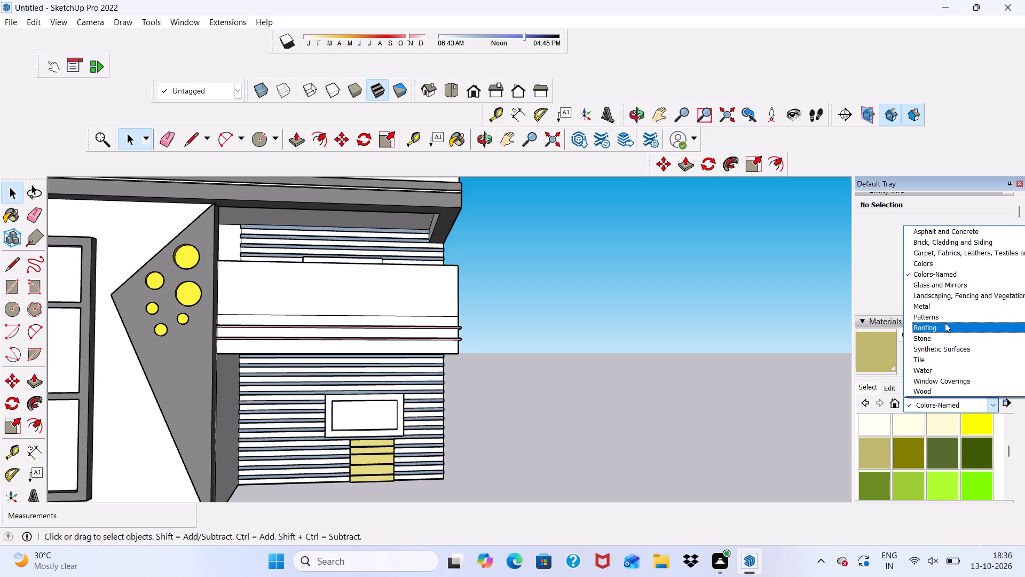
pyautogui.click(945, 323)
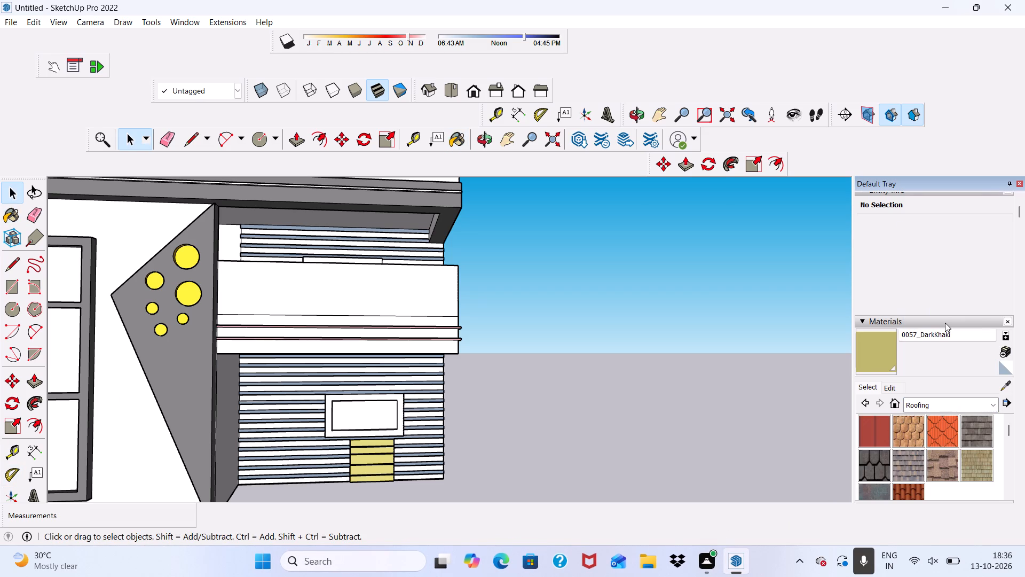
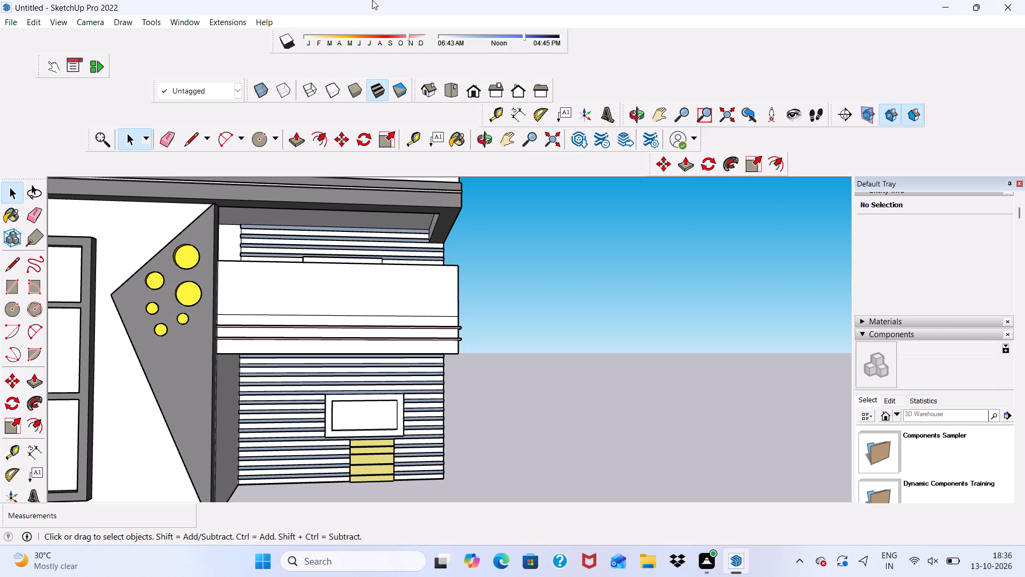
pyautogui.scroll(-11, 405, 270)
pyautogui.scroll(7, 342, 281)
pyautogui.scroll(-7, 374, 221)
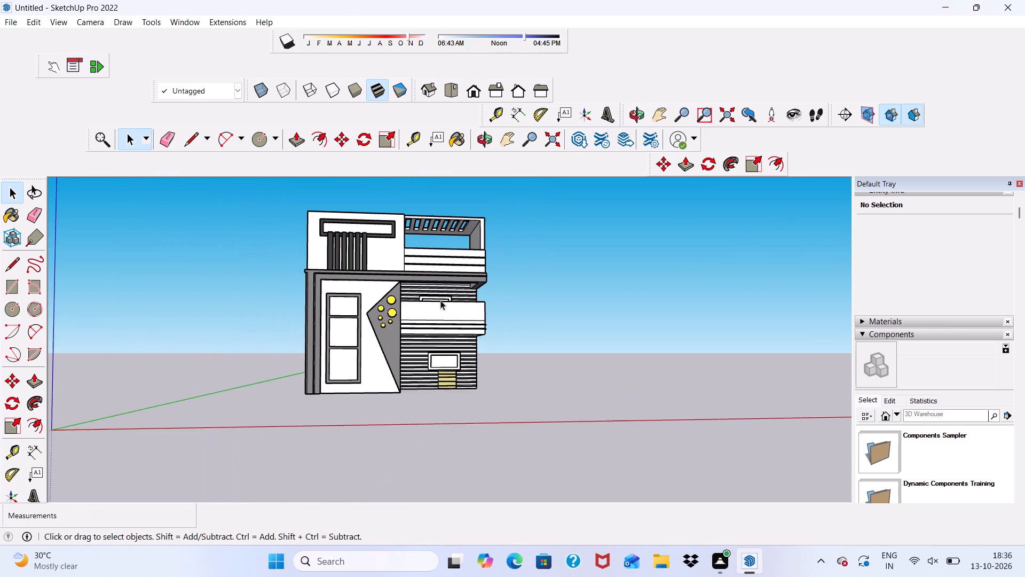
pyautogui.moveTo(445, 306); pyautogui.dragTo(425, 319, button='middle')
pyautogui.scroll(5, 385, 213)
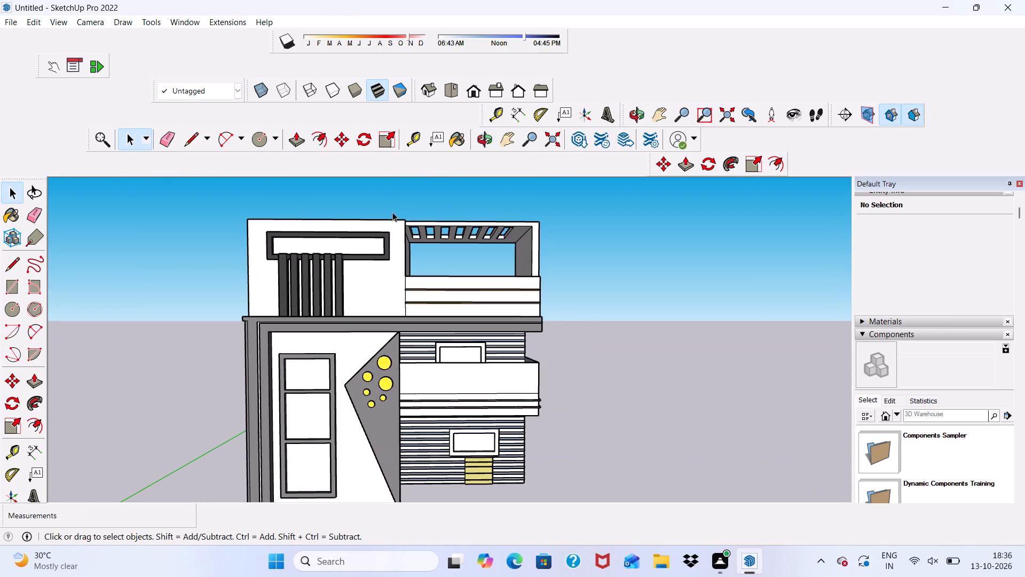
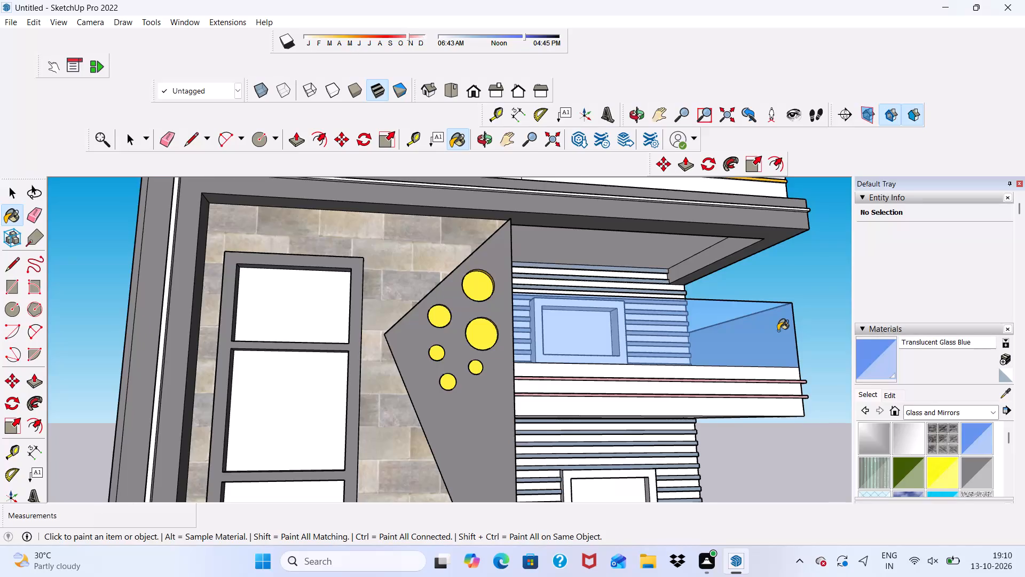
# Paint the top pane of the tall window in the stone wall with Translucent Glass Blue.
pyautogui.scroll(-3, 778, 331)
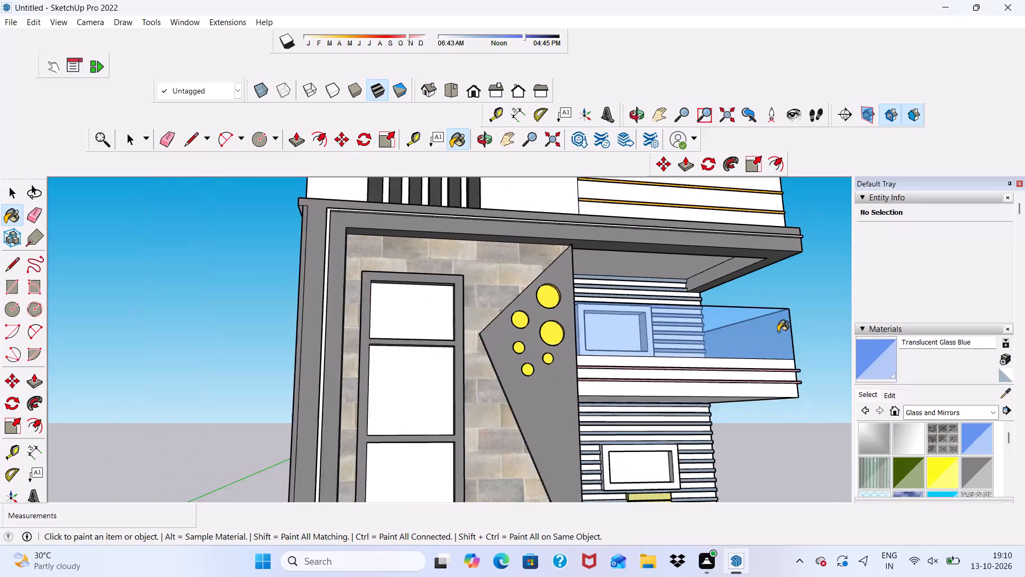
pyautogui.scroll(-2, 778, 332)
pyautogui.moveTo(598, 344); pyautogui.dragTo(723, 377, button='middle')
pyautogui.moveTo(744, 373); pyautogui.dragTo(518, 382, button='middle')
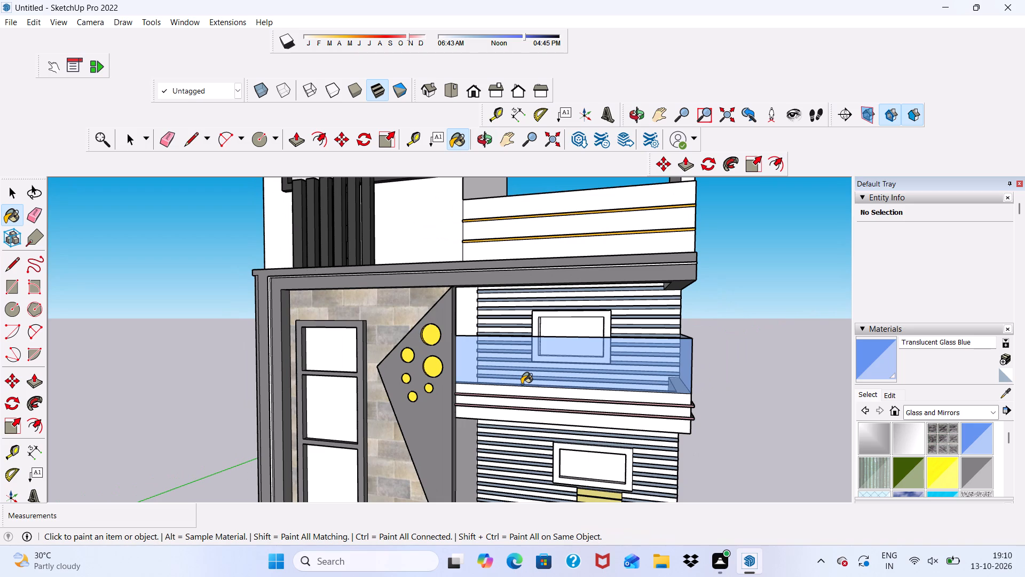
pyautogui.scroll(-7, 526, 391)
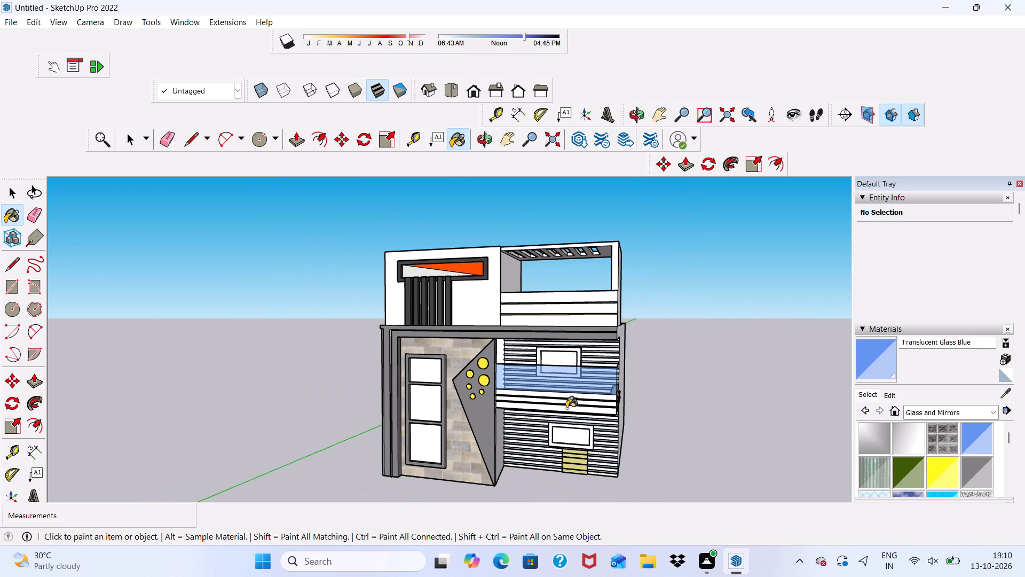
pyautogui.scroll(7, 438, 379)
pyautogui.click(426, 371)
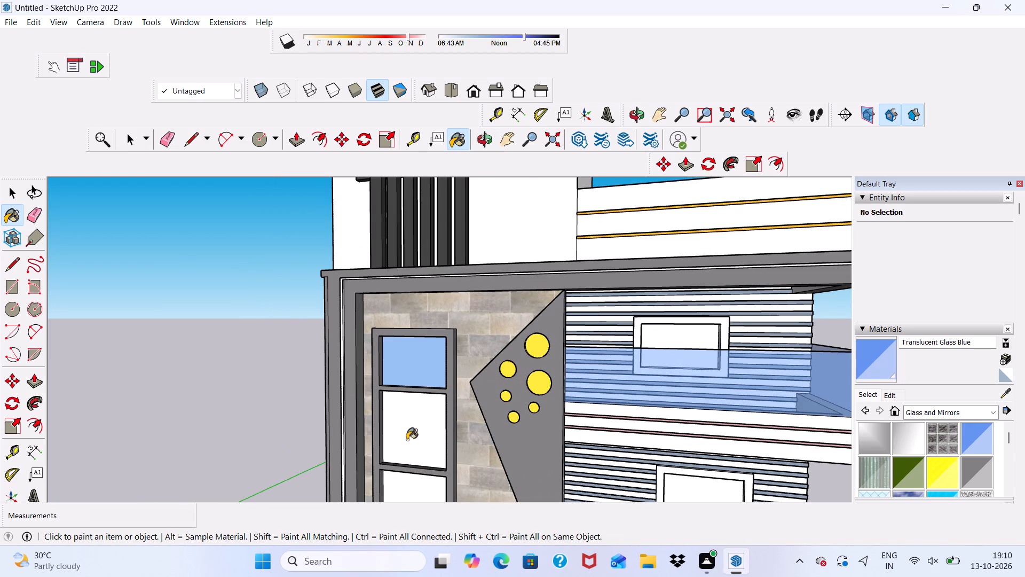
# Apply Translucent Glass Tinted to the tall window's top pane and the balcony railing's front and side glass panels.
pyautogui.scroll(-1, 949, 421)
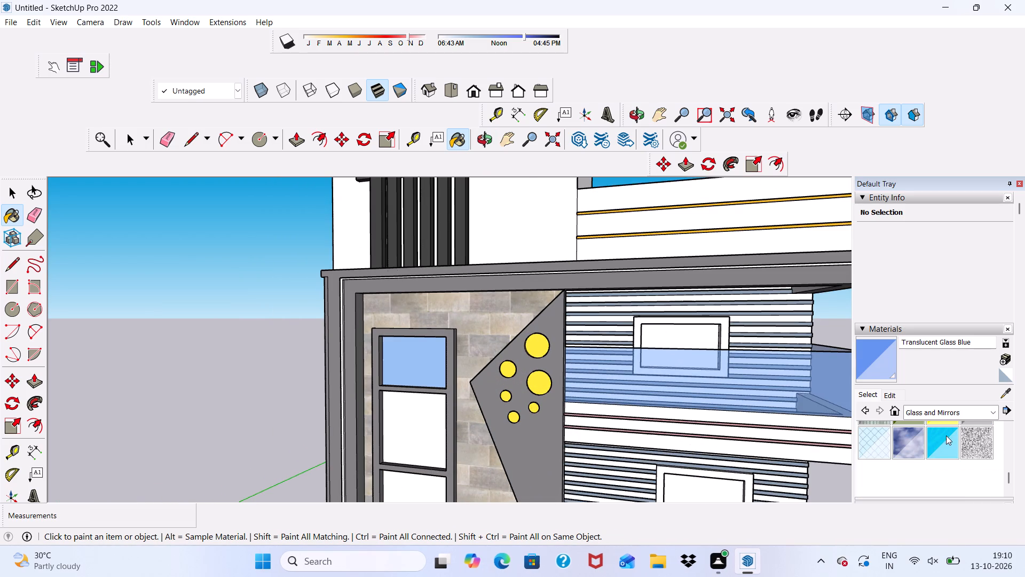
pyautogui.click(940, 443)
pyautogui.click(422, 352)
pyautogui.scroll(1, 456, 408)
pyautogui.click(641, 355)
pyautogui.scroll(-6, 546, 349)
pyautogui.moveTo(628, 378); pyautogui.dragTo(767, 338, button='middle')
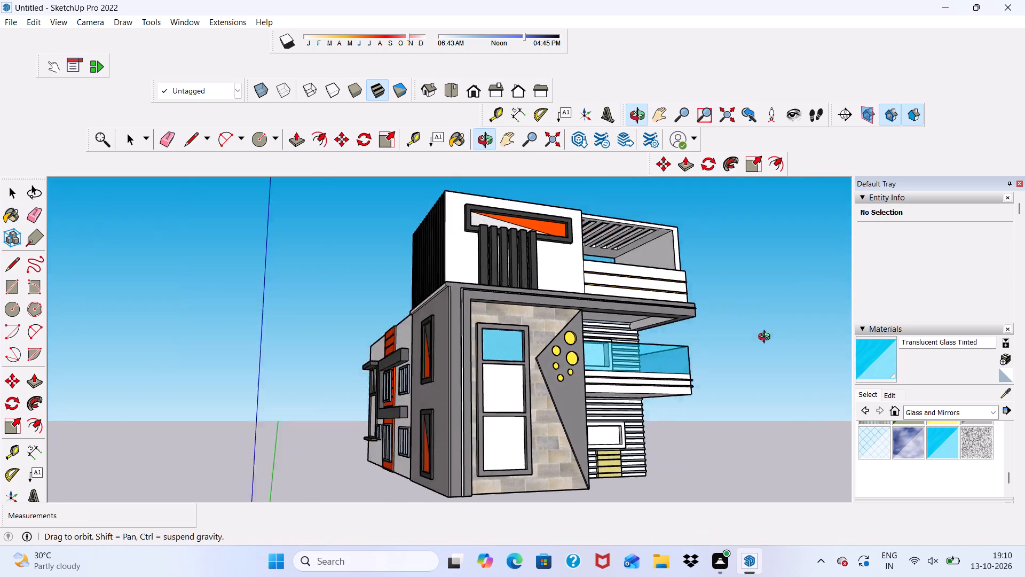
pyautogui.moveTo(767, 338); pyautogui.dragTo(529, 404, button='middle')
pyautogui.scroll(4, 678, 393)
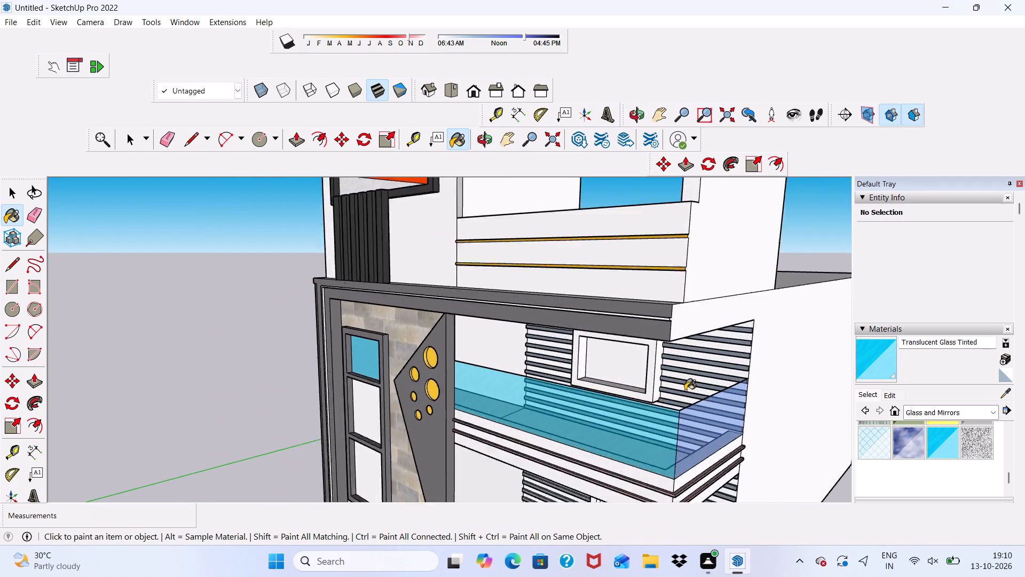
pyautogui.scroll(3, 685, 391)
pyautogui.click(720, 418)
# Paint the middle and bottom panes of the tall window with Translucent Glass Tinted.
pyautogui.scroll(-7, 701, 394)
pyautogui.moveTo(660, 400); pyautogui.dragTo(743, 314, button='middle')
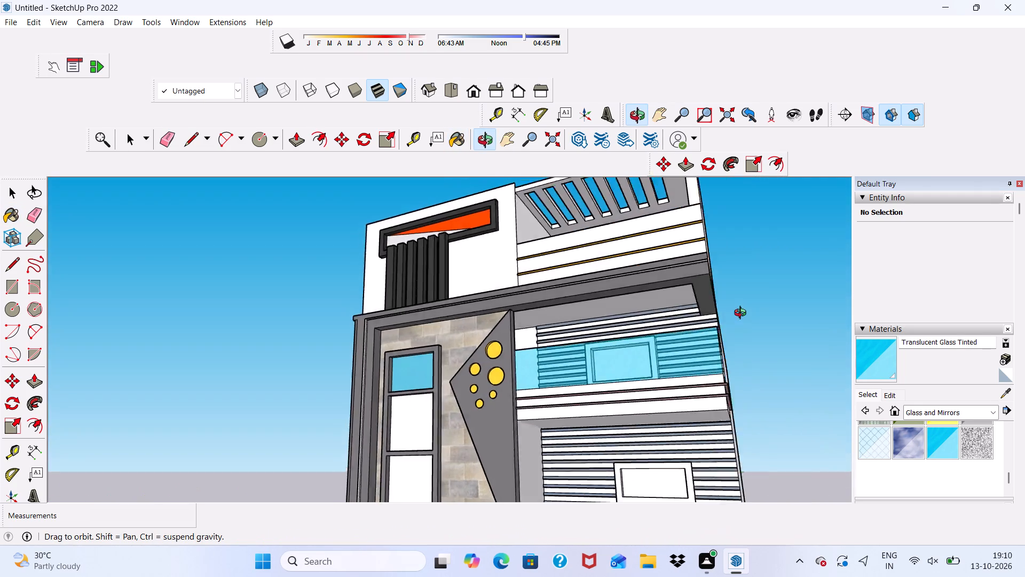
pyautogui.moveTo(743, 314); pyautogui.dragTo(793, 341, button='middle')
pyautogui.scroll(5, 374, 457)
pyautogui.click(389, 417)
pyautogui.click(422, 392)
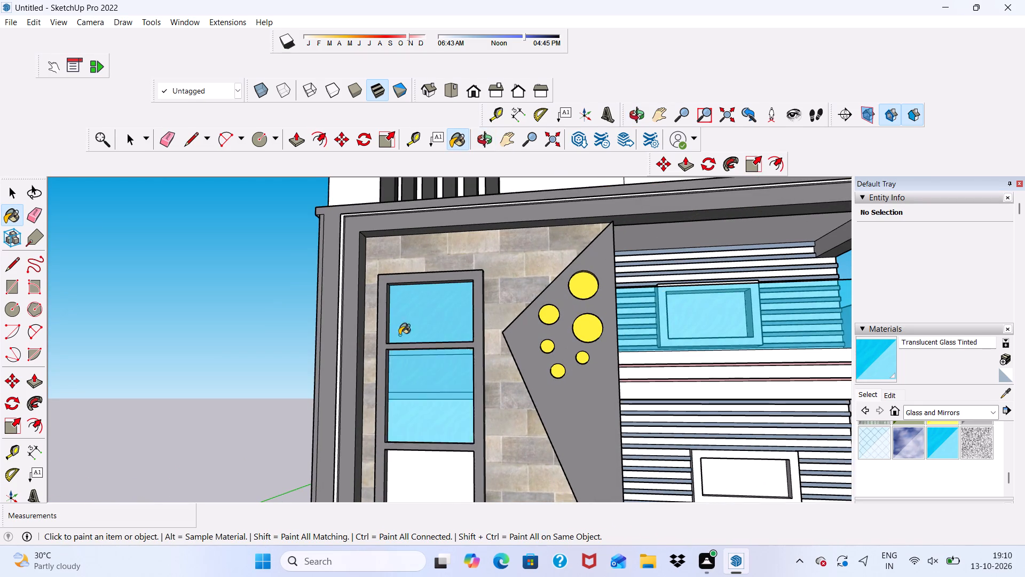
pyautogui.scroll(-7, 377, 277)
pyautogui.moveTo(444, 335); pyautogui.dragTo(551, 378, button='middle')
pyautogui.scroll(6, 447, 425)
pyautogui.click(487, 409)
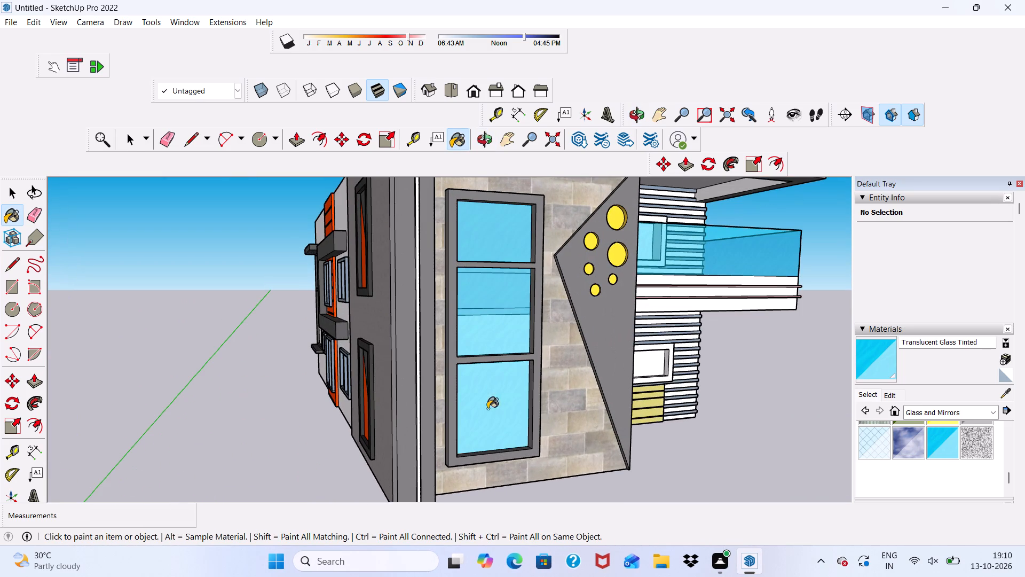
# Edit the Translucent Glass Tinted material and darken its blue colour to a medium teal.
pyautogui.moveTo(524, 424); pyautogui.dragTo(509, 393, button='middle')
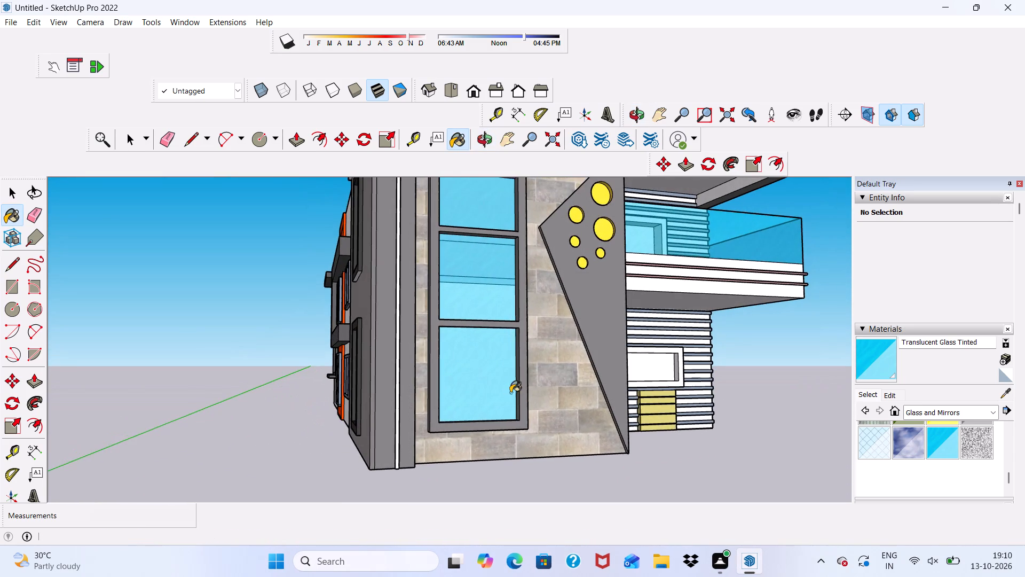
pyautogui.click(890, 396)
pyautogui.moveTo(925, 444); pyautogui.dragTo(928, 455)
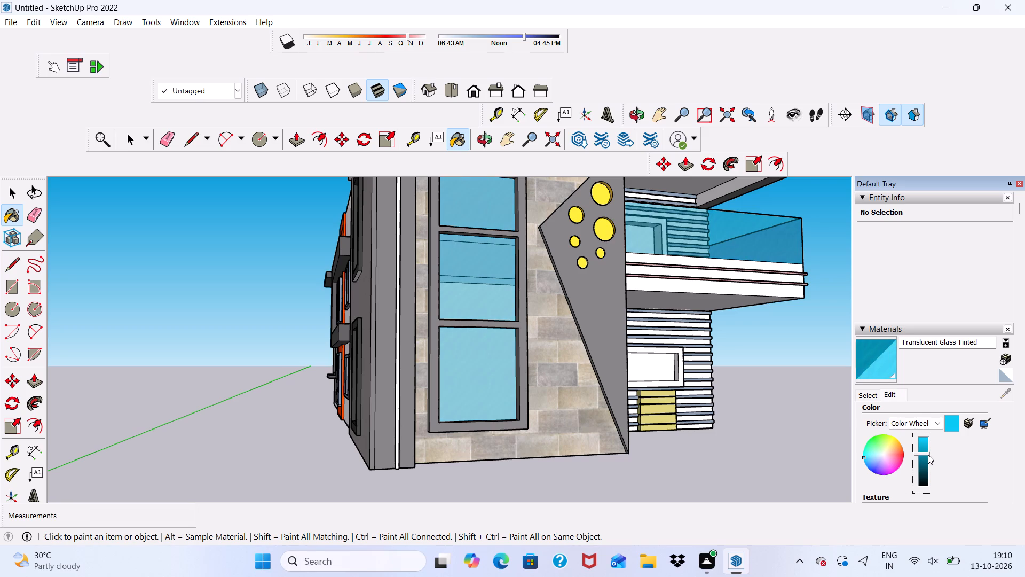
pyautogui.moveTo(928, 455); pyautogui.dragTo(928, 462)
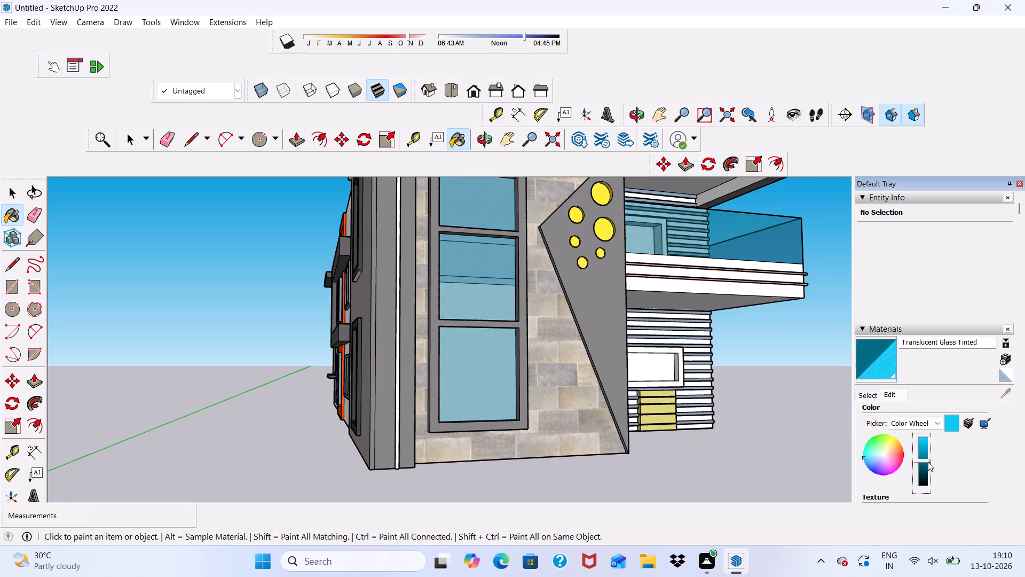
pyautogui.moveTo(928, 462); pyautogui.dragTo(928, 463)
pyautogui.scroll(-3, 752, 443)
pyautogui.moveTo(766, 455); pyautogui.dragTo(587, 458, button='middle')
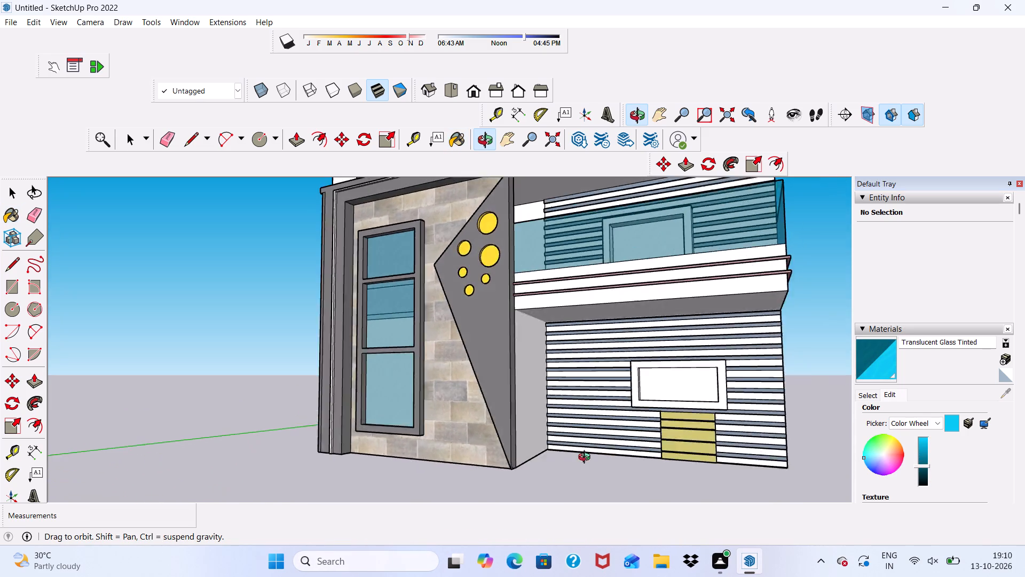
pyautogui.moveTo(587, 458); pyautogui.dragTo(644, 456, button='middle')
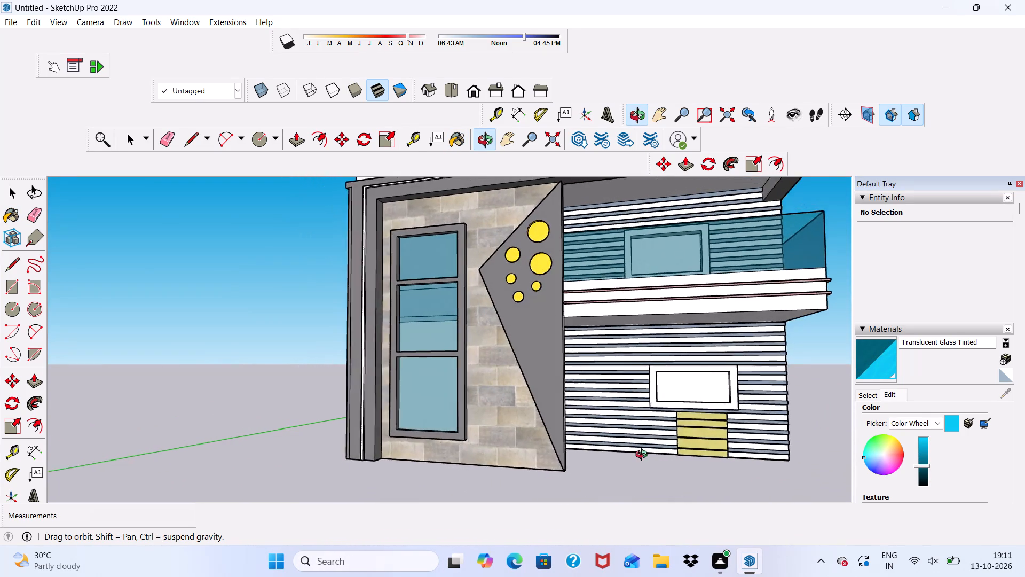
pyautogui.moveTo(644, 456); pyautogui.dragTo(663, 456, button='middle')
pyautogui.scroll(1, 936, 453)
pyautogui.scroll(1, 915, 406)
pyautogui.scroll(-1, 918, 408)
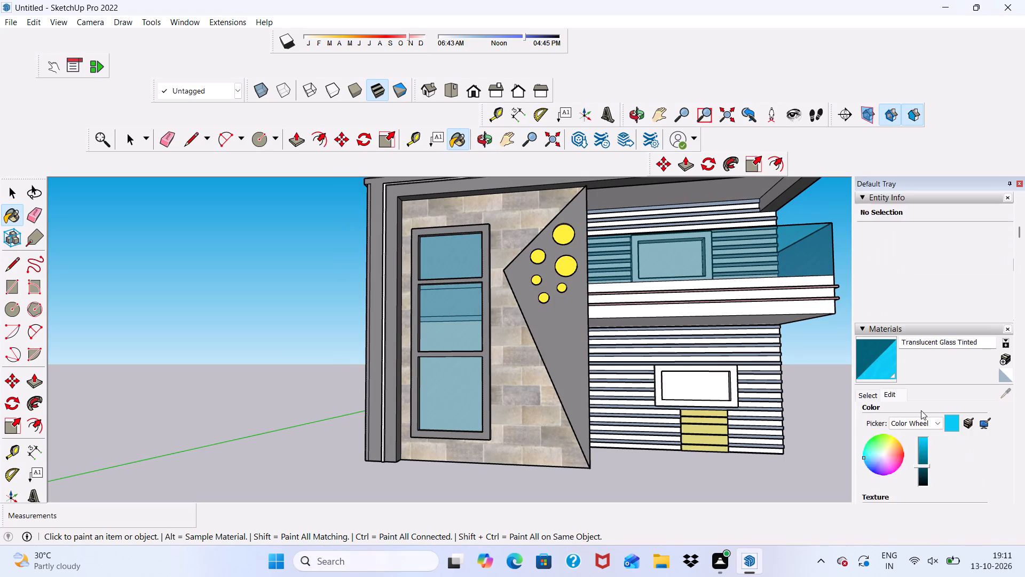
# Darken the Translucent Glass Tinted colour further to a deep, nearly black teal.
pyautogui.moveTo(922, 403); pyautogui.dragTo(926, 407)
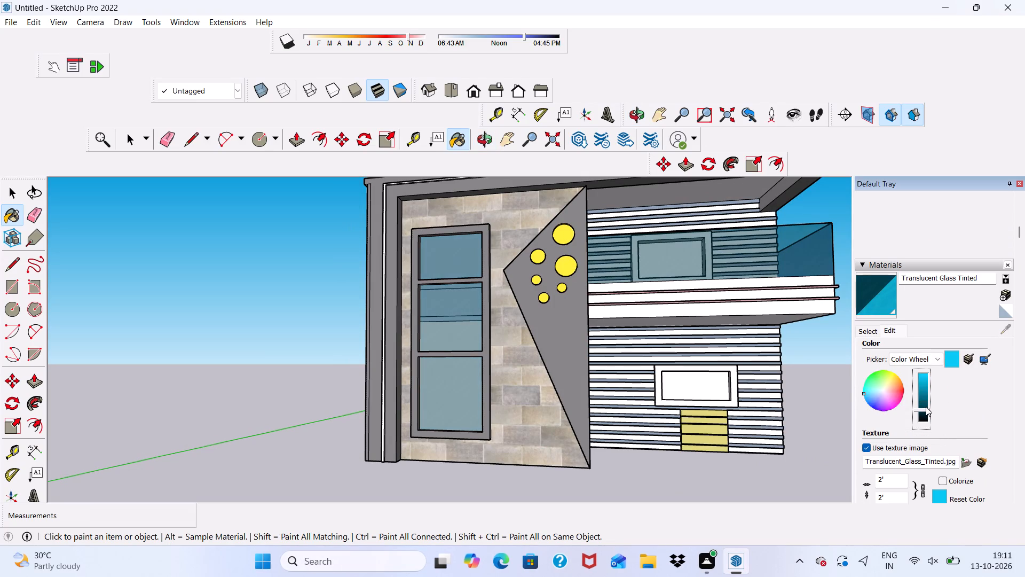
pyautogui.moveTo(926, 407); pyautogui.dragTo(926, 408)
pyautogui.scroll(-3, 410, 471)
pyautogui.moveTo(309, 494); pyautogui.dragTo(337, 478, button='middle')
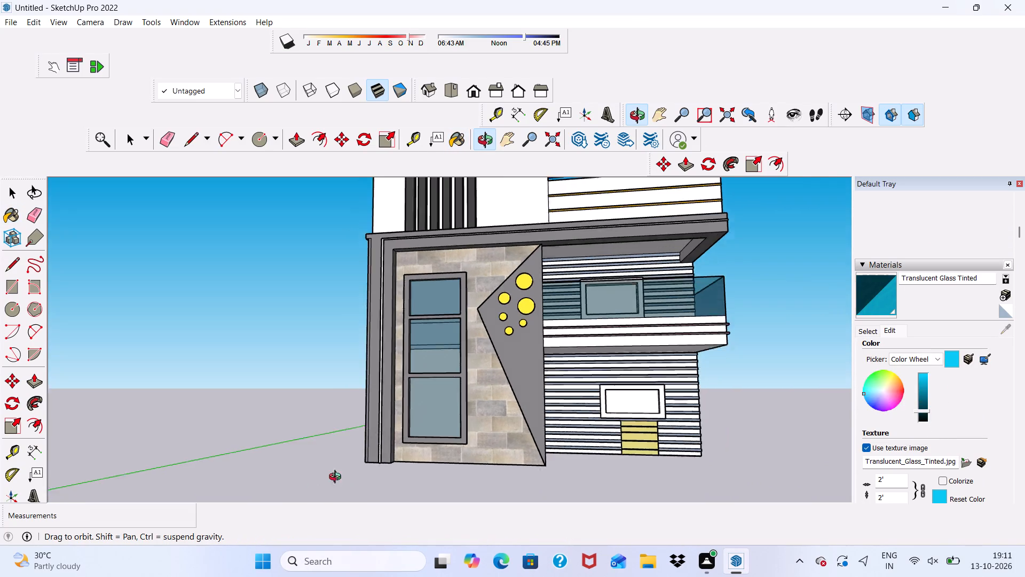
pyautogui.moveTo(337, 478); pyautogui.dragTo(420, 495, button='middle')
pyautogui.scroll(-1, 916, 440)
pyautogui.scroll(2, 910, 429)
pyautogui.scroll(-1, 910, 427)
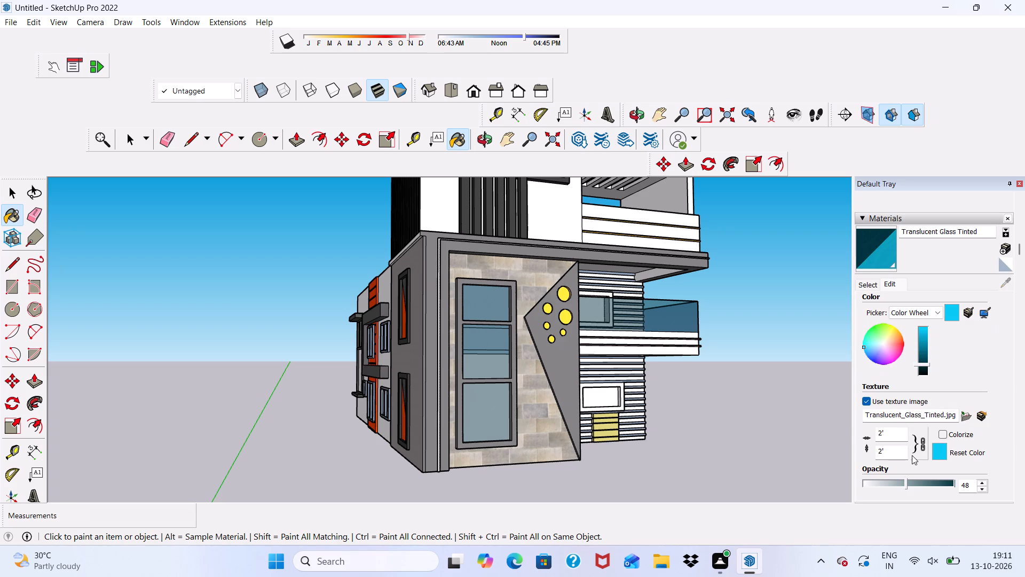
# Lighten the Translucent Glass Tinted colour to a mid-brightness teal blue.
pyautogui.moveTo(922, 367); pyautogui.dragTo(922, 366)
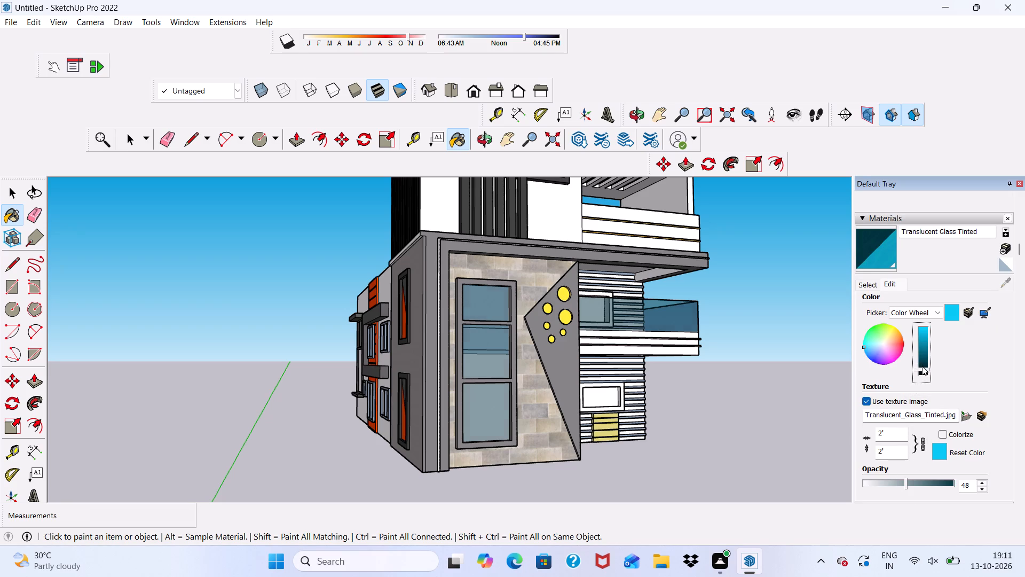
pyautogui.moveTo(922, 366); pyautogui.dragTo(921, 350)
pyautogui.click(923, 347)
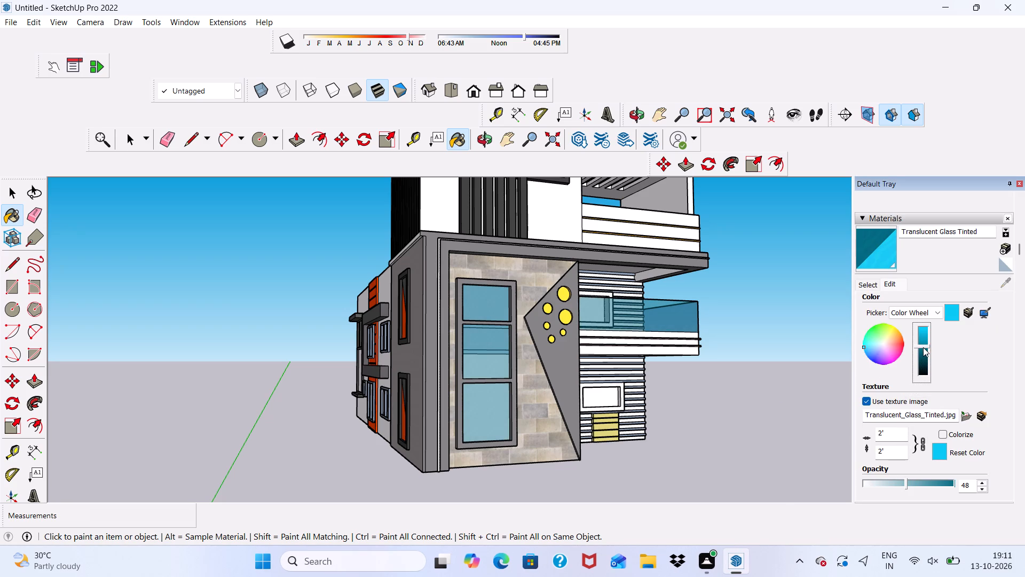
pyautogui.press('space')
pyautogui.click(797, 404)
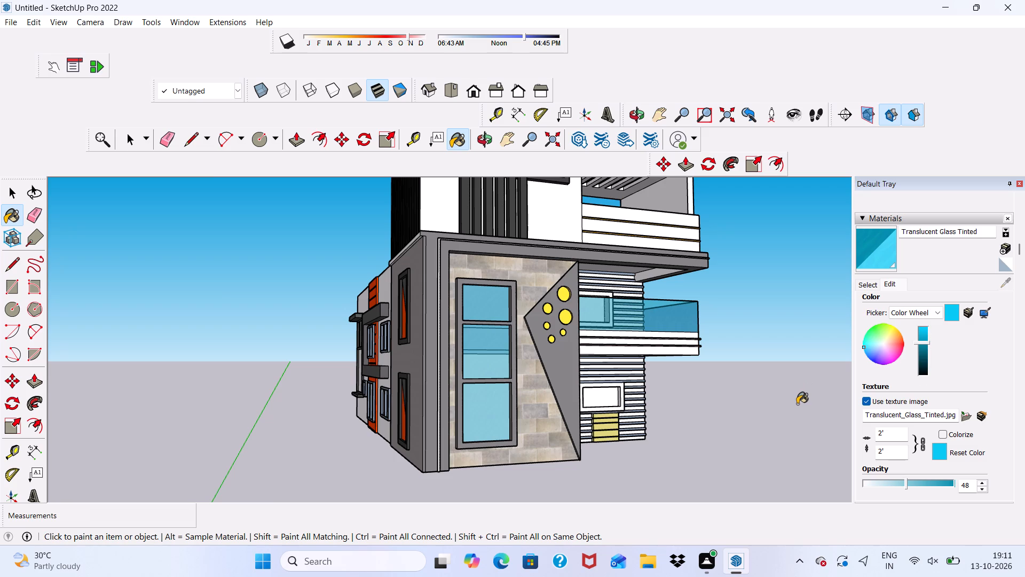
pyautogui.scroll(-2, 791, 406)
pyautogui.moveTo(791, 409); pyautogui.dragTo(660, 406, button='middle')
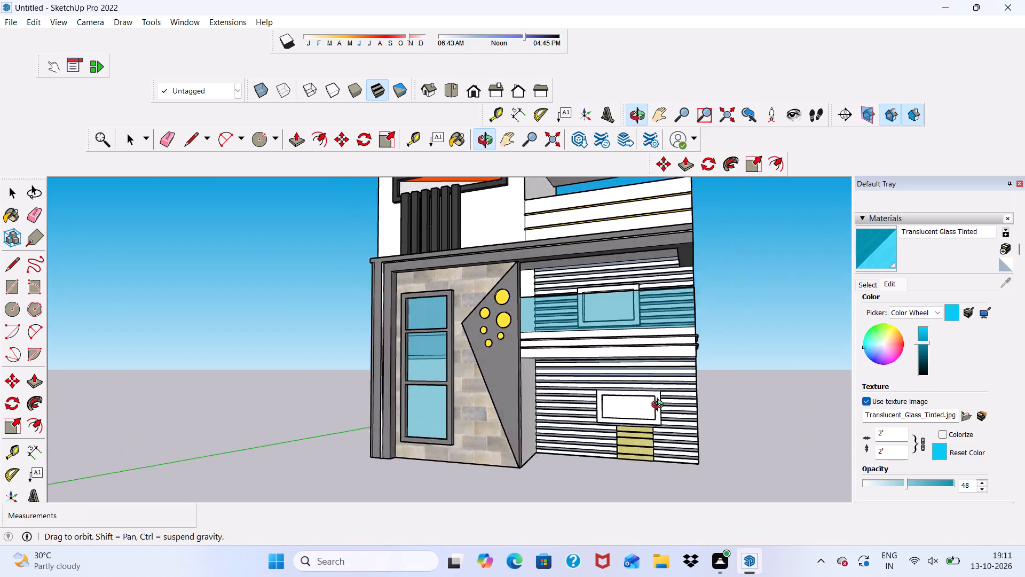
pyautogui.moveTo(660, 406); pyautogui.dragTo(681, 404, button='middle')
pyautogui.click(922, 344)
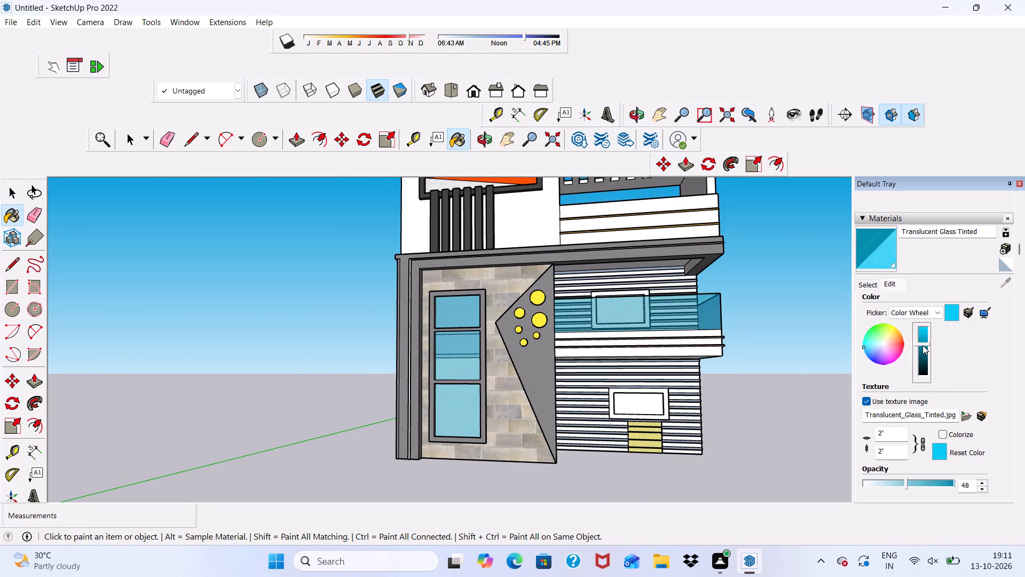
pyautogui.scroll(3, 921, 354)
pyautogui.moveTo(918, 342); pyautogui.dragTo(922, 348)
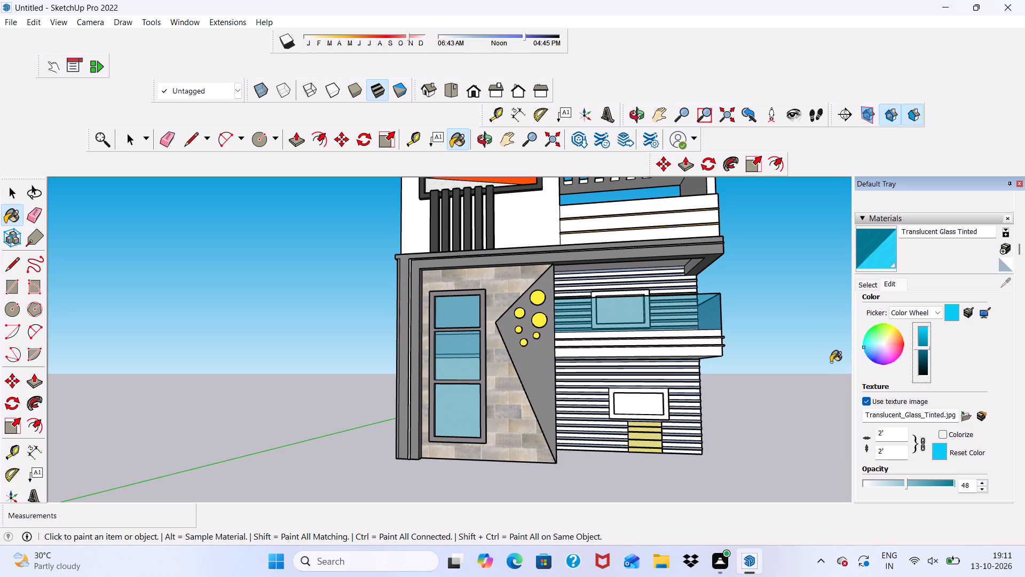
pyautogui.press('space')
pyautogui.press('space')
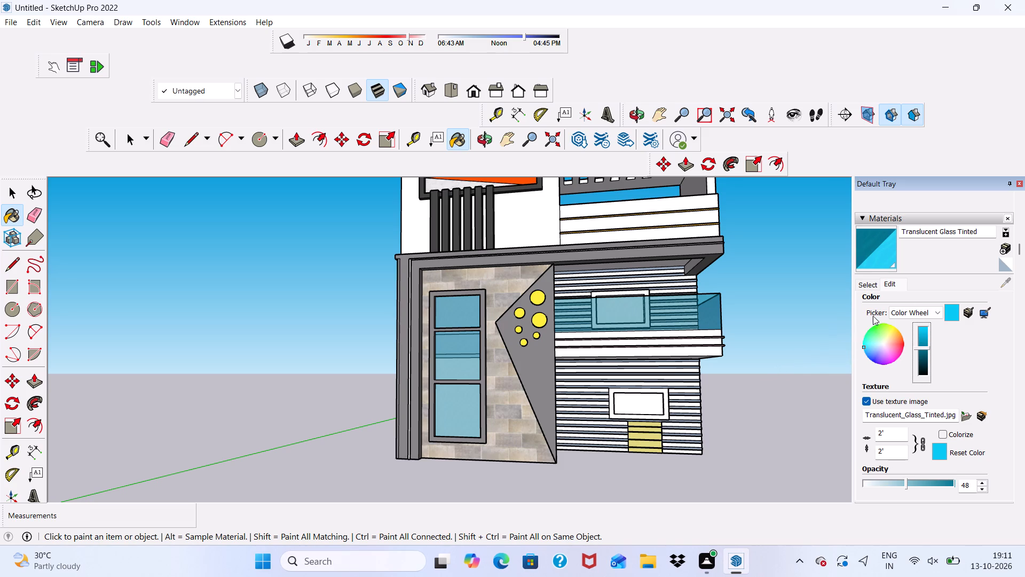
# Paint the upper and lower two-pane windows next to the grey side wall with the Glass and Mirrors library's Translucent Glass Tinted.
pyautogui.click(872, 286)
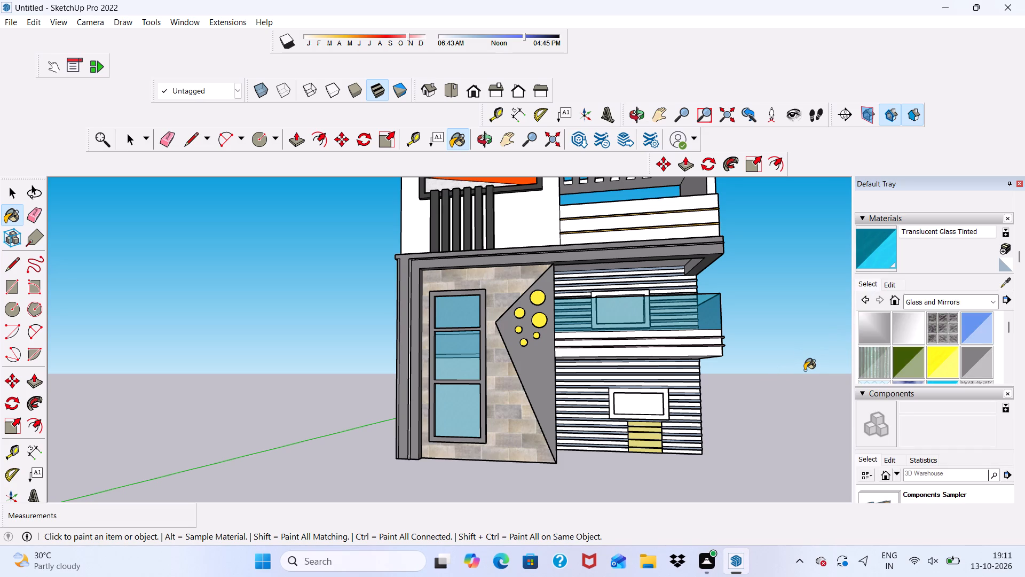
pyautogui.scroll(3, 801, 379)
pyautogui.scroll(-4, 931, 381)
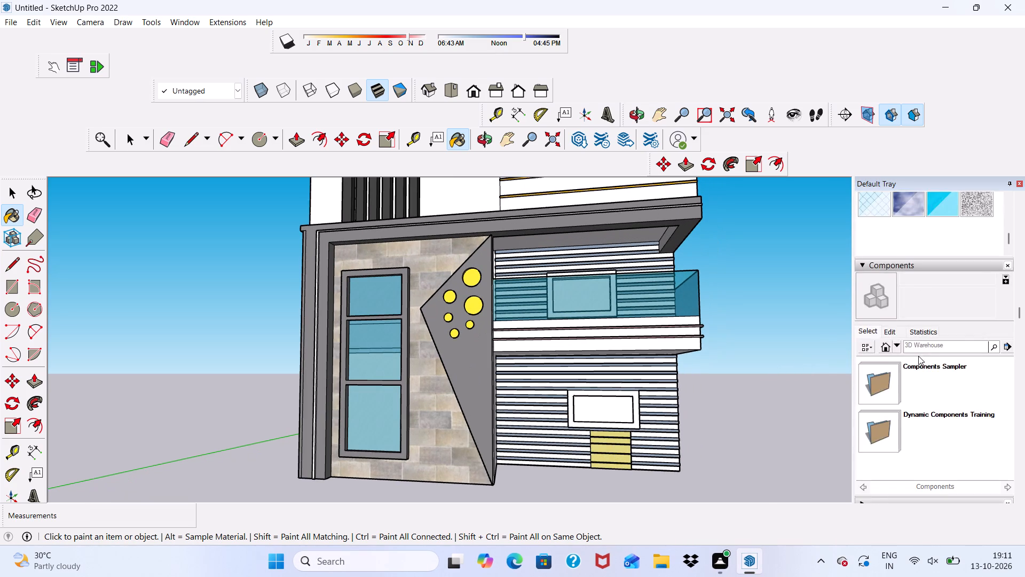
pyautogui.scroll(1, 948, 342)
pyautogui.click(940, 266)
pyautogui.scroll(-7, 888, 314)
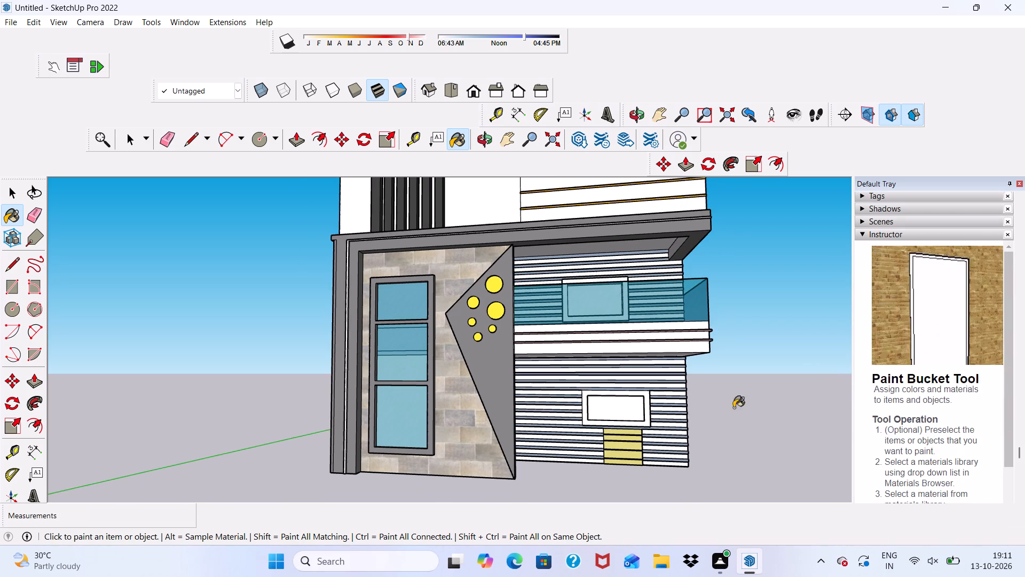
pyautogui.moveTo(455, 397); pyautogui.dragTo(774, 408, button='middle')
pyautogui.scroll(7, 325, 381)
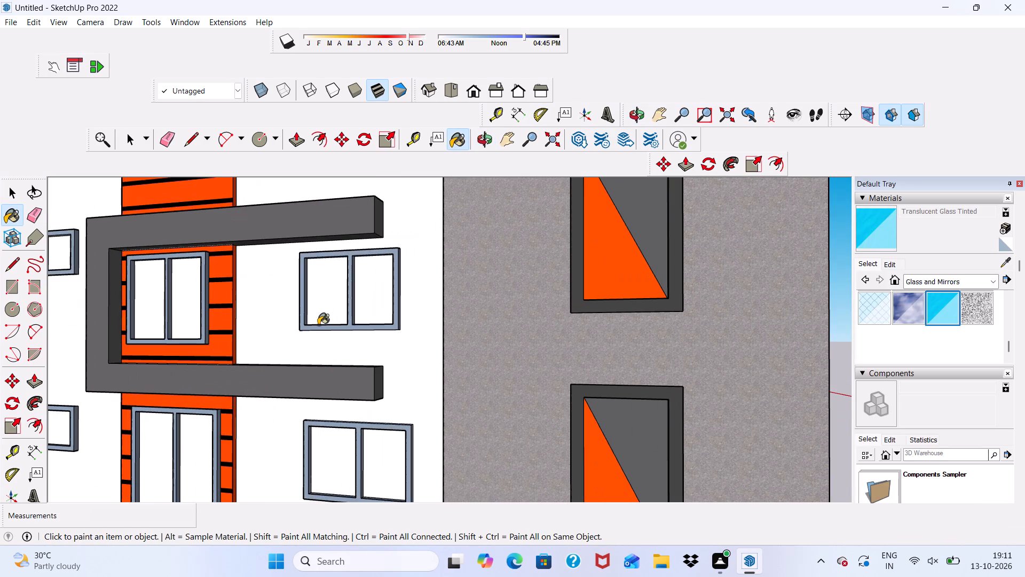
pyautogui.click(319, 317)
pyautogui.click(368, 306)
pyautogui.scroll(1, 365, 455)
pyautogui.click(338, 455)
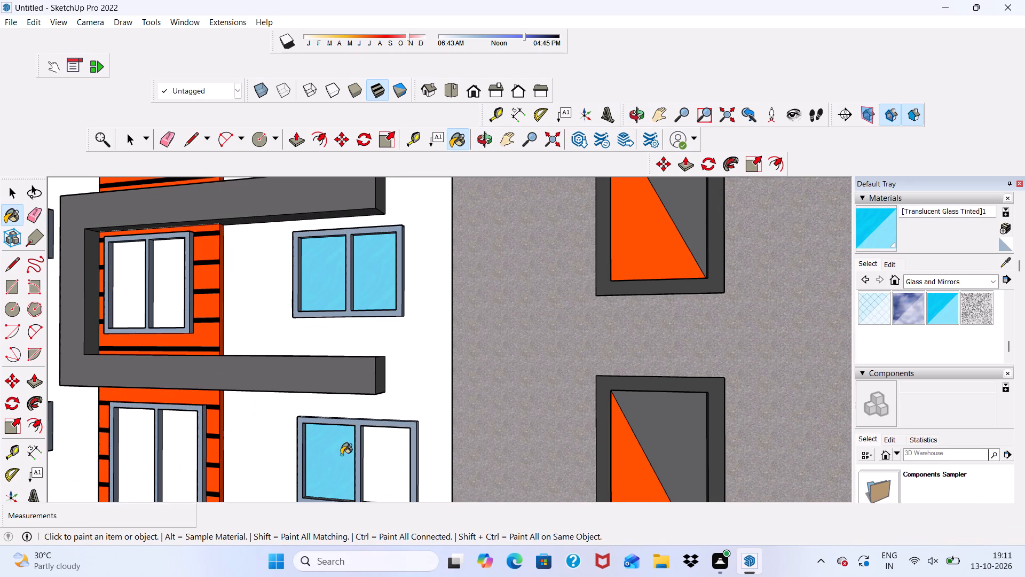
pyautogui.click(382, 458)
# Paint both panes of the upper window in the orange strip with the tinted glass.
pyautogui.scroll(-13, 374, 431)
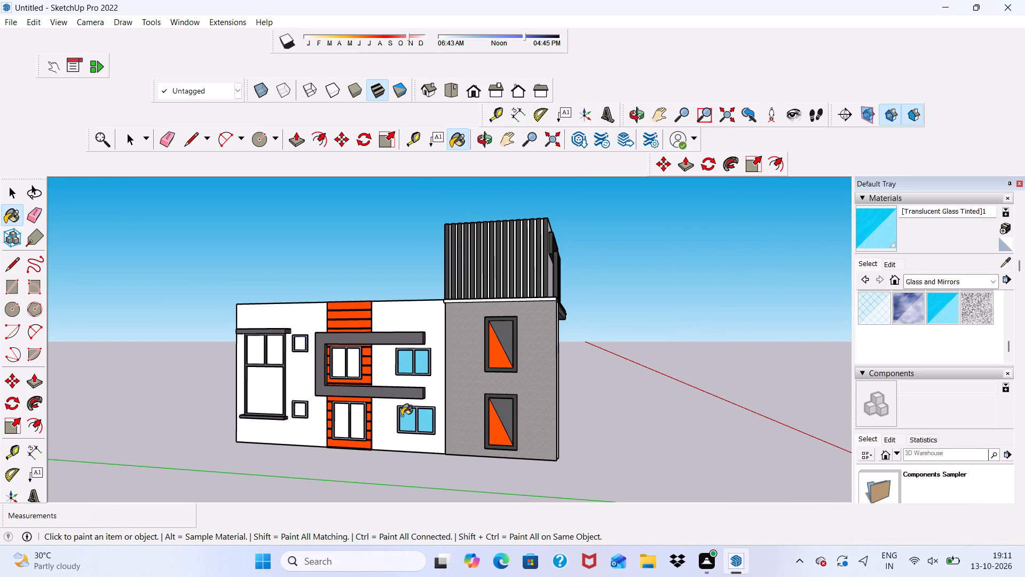
pyautogui.scroll(5, 399, 416)
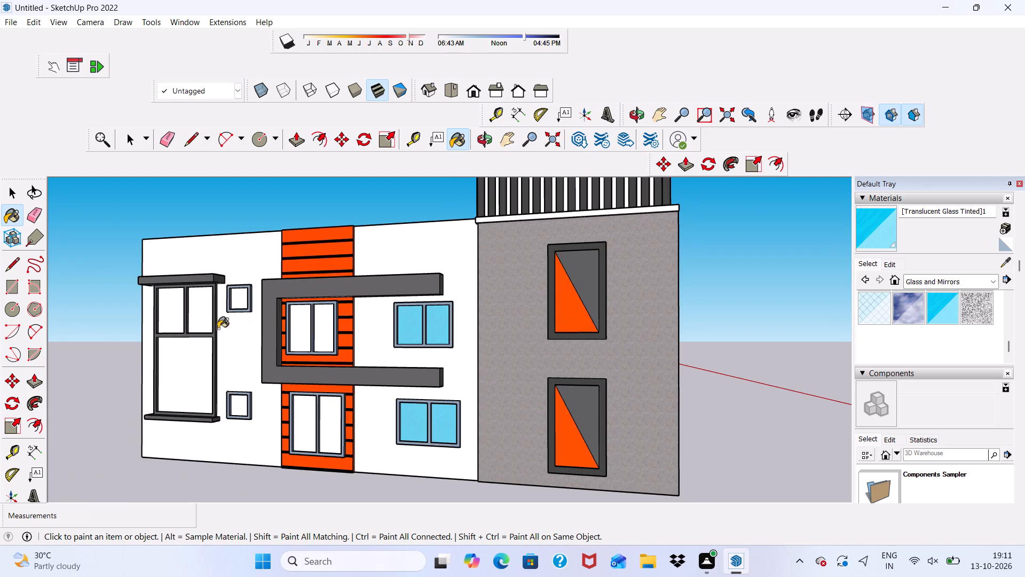
pyautogui.click(297, 316)
pyautogui.click(325, 326)
pyautogui.scroll(-1, 344, 385)
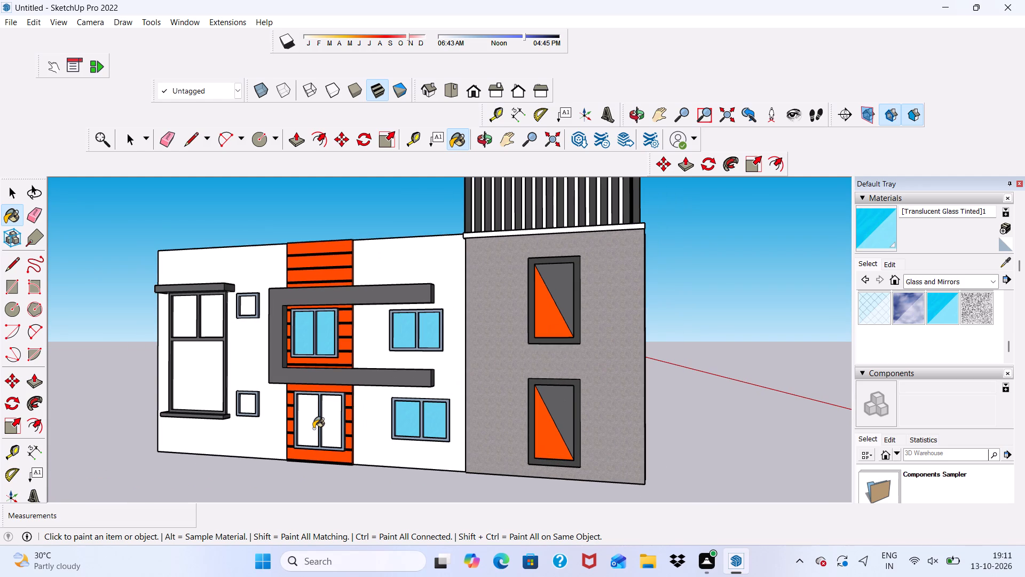
# Paint both panes of the lower window in the orange strip with the tinted glass.
pyautogui.click(313, 429)
pyautogui.click(335, 426)
pyautogui.scroll(-3, 586, 432)
pyautogui.scroll(4, 321, 435)
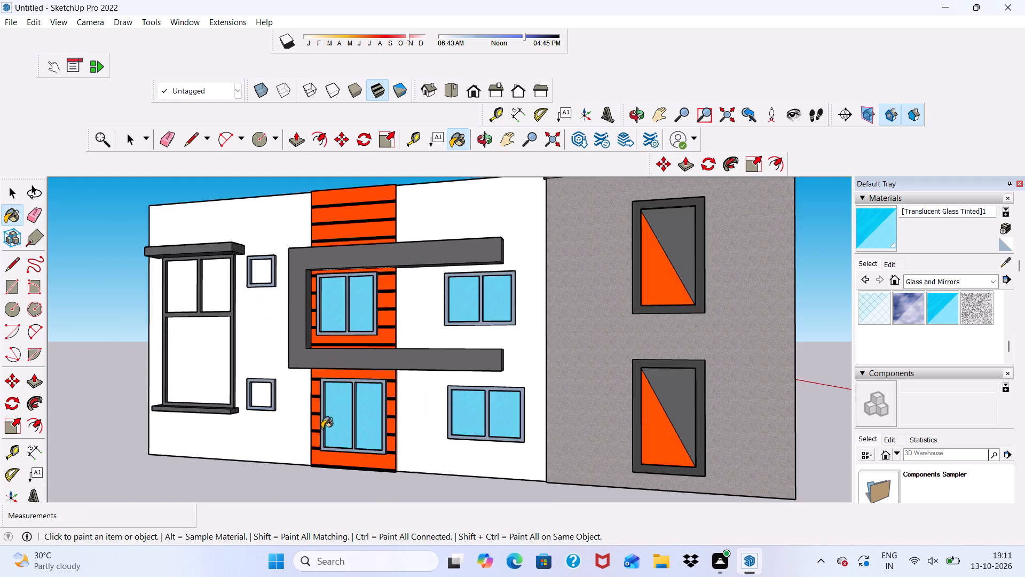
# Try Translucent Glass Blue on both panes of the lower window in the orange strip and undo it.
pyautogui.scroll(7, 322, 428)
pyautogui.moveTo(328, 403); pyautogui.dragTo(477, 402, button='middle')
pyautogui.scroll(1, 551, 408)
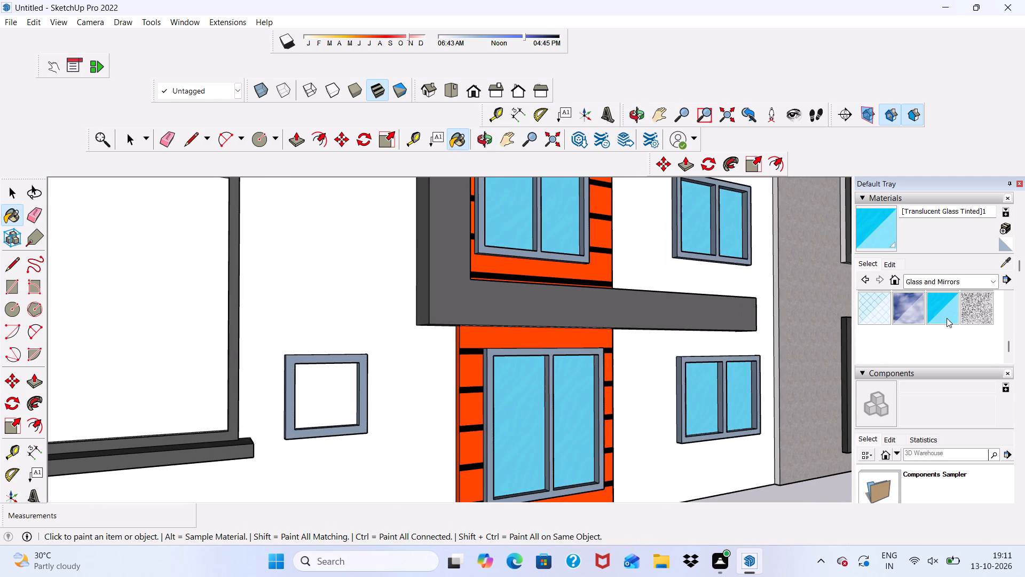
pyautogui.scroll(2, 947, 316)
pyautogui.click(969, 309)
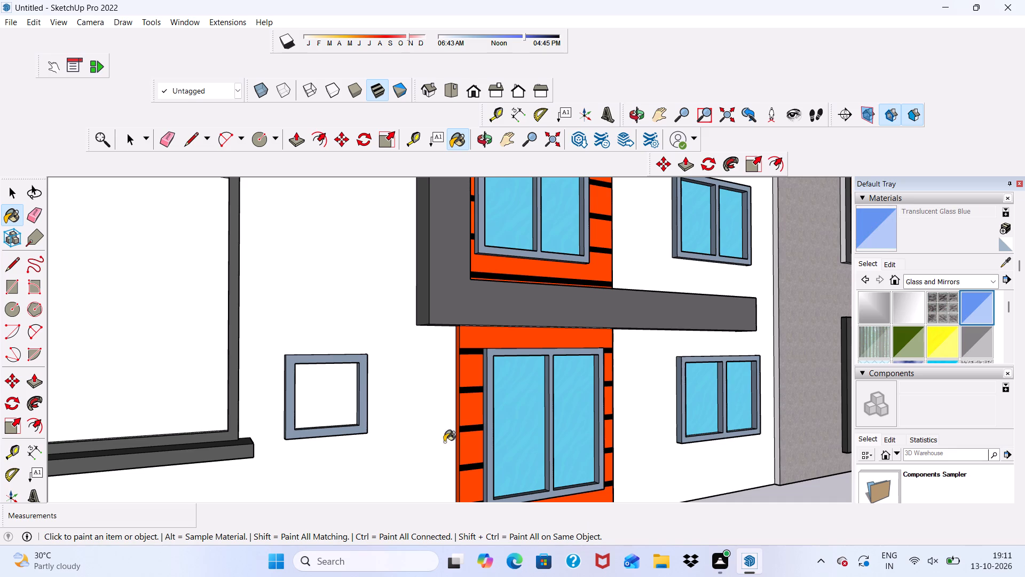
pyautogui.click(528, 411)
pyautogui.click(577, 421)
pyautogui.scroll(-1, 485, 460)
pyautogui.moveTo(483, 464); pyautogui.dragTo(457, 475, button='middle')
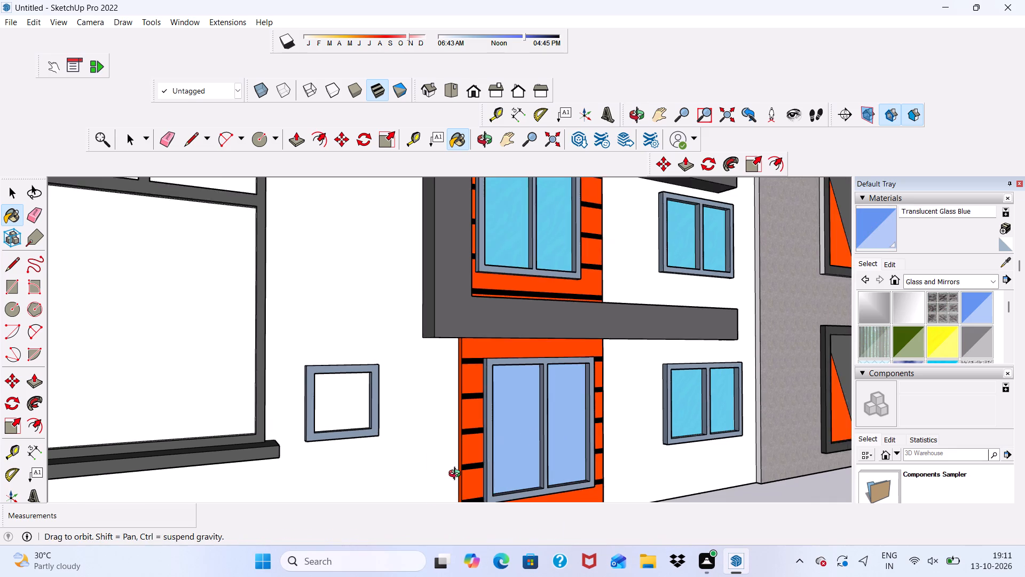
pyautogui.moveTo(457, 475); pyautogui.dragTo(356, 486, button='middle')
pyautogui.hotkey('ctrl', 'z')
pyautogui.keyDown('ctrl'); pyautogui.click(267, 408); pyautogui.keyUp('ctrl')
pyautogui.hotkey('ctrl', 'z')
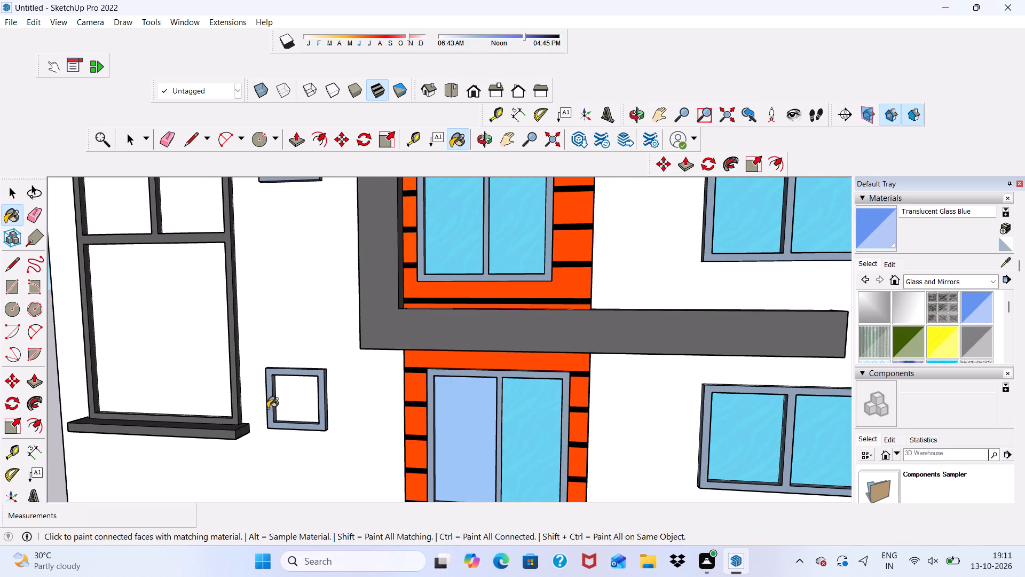
# Paint the lower and upper small square windows with Translucent Glass Gray.
pyautogui.scroll(-10, 114, 423)
pyautogui.scroll(-7, 42, 355)
pyautogui.scroll(1, 171, 446)
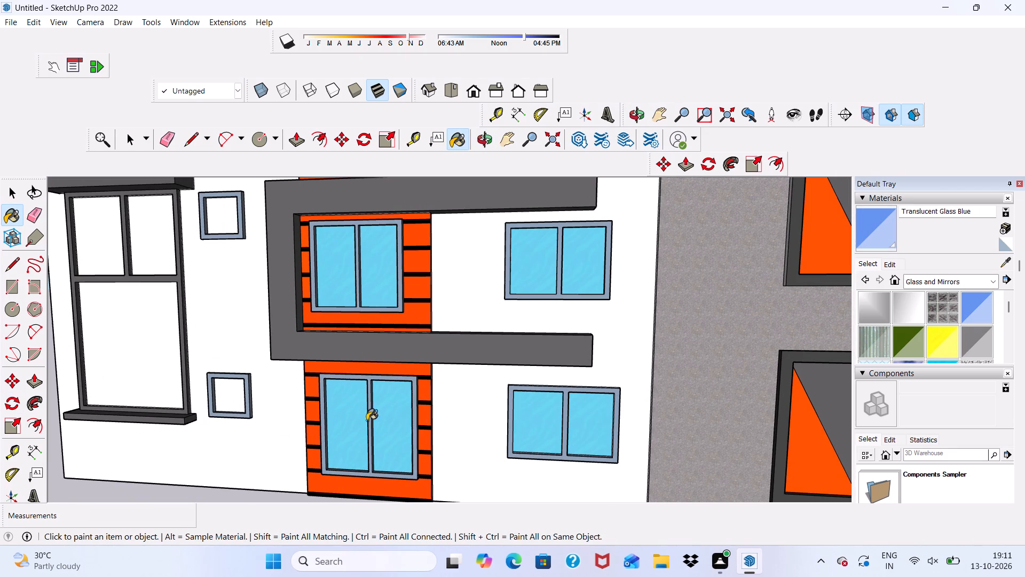
pyautogui.click(980, 342)
pyautogui.scroll(2, 260, 410)
pyautogui.click(227, 393)
pyautogui.scroll(-3, 248, 417)
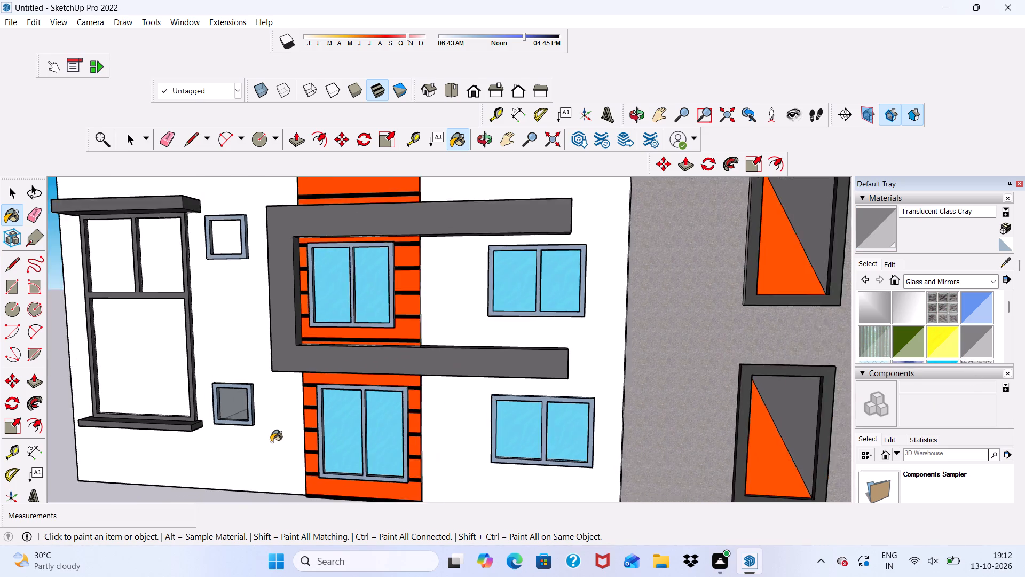
pyautogui.scroll(5, 269, 431)
pyautogui.scroll(1, 209, 216)
pyautogui.scroll(-11, 253, 323)
pyautogui.scroll(7, 239, 293)
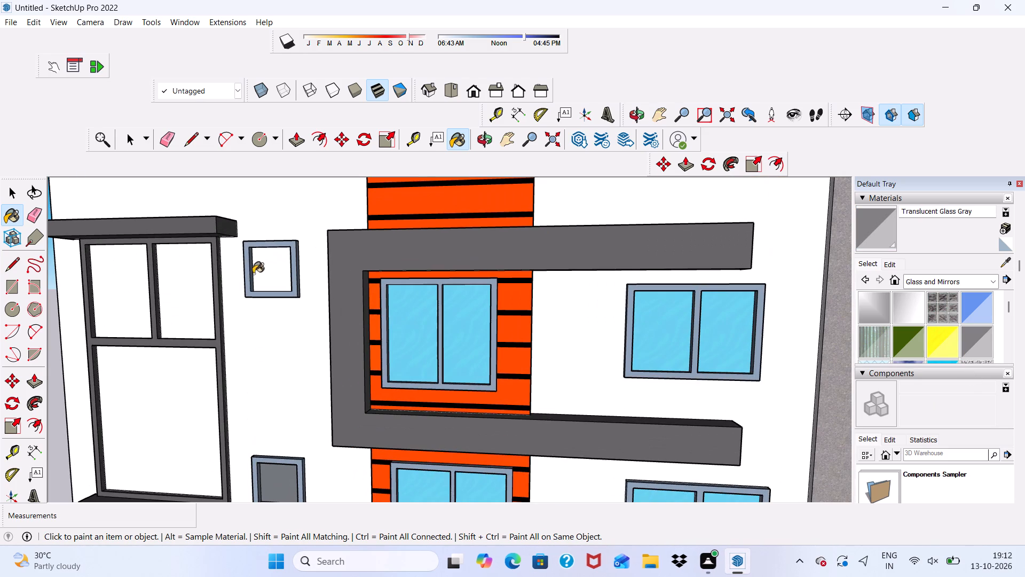
pyautogui.click(279, 272)
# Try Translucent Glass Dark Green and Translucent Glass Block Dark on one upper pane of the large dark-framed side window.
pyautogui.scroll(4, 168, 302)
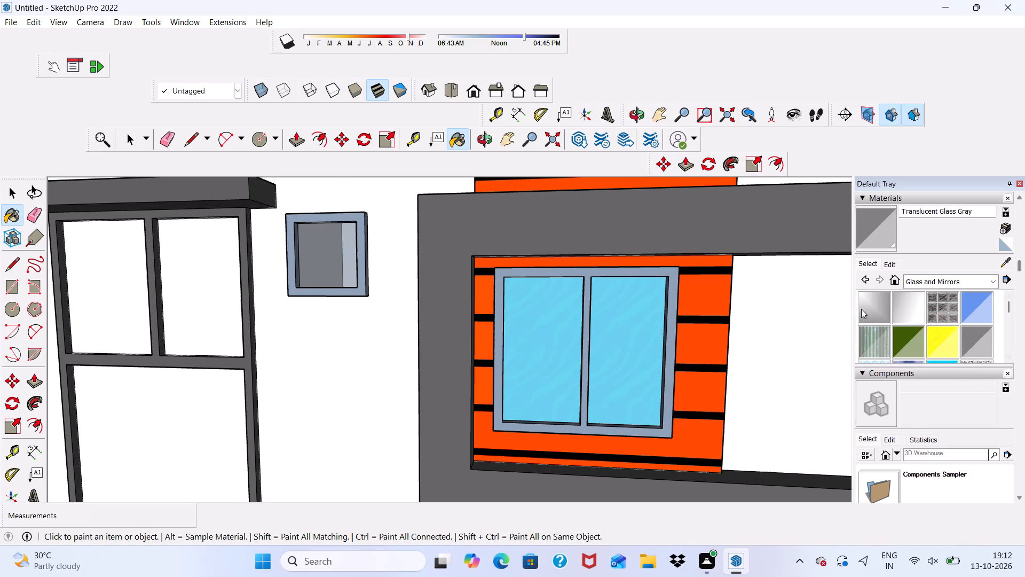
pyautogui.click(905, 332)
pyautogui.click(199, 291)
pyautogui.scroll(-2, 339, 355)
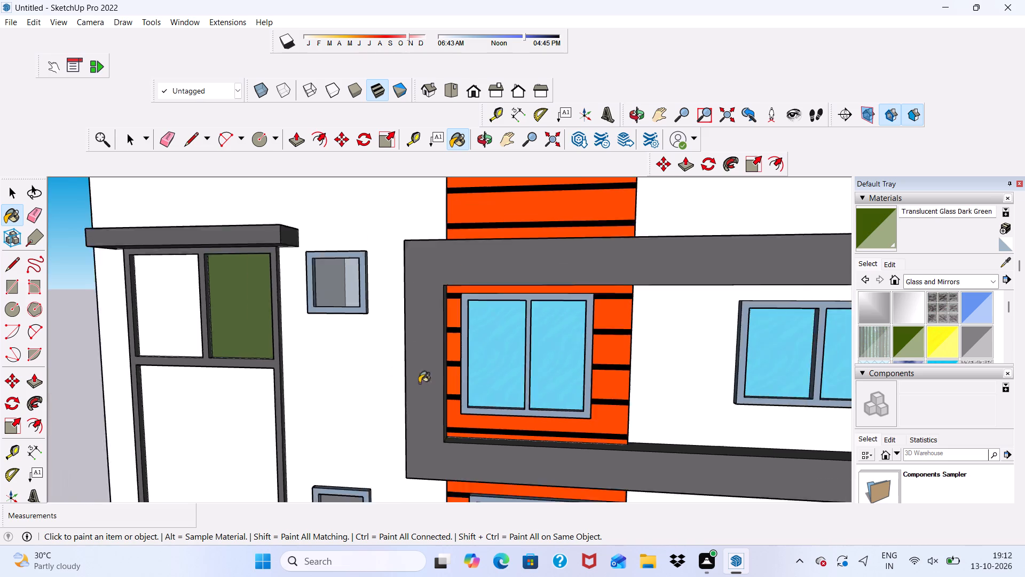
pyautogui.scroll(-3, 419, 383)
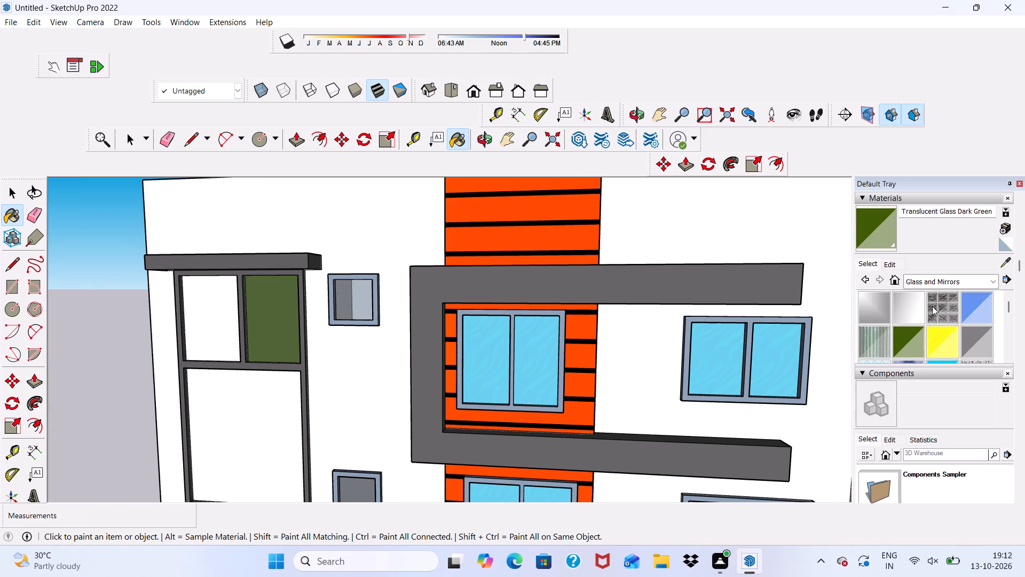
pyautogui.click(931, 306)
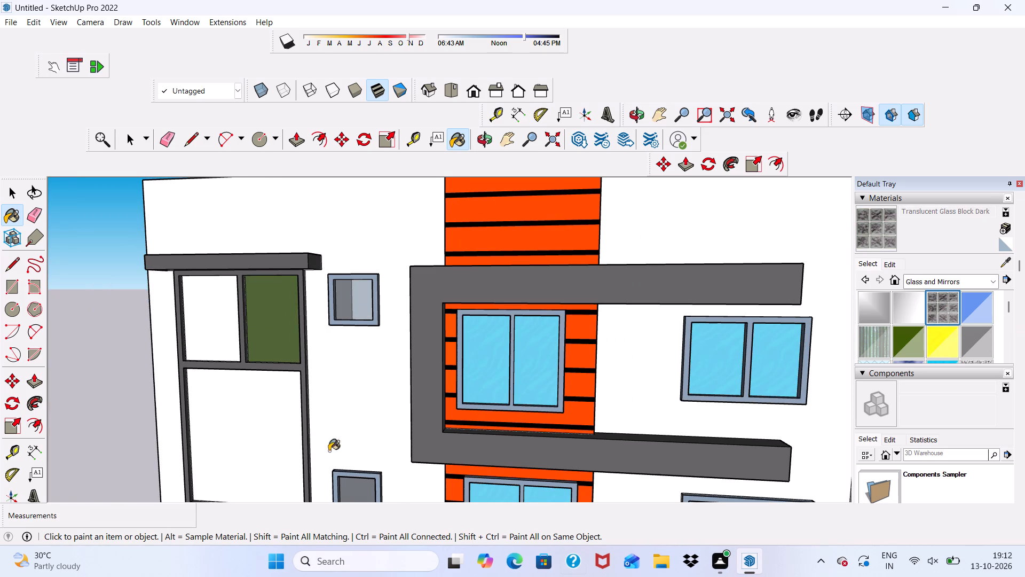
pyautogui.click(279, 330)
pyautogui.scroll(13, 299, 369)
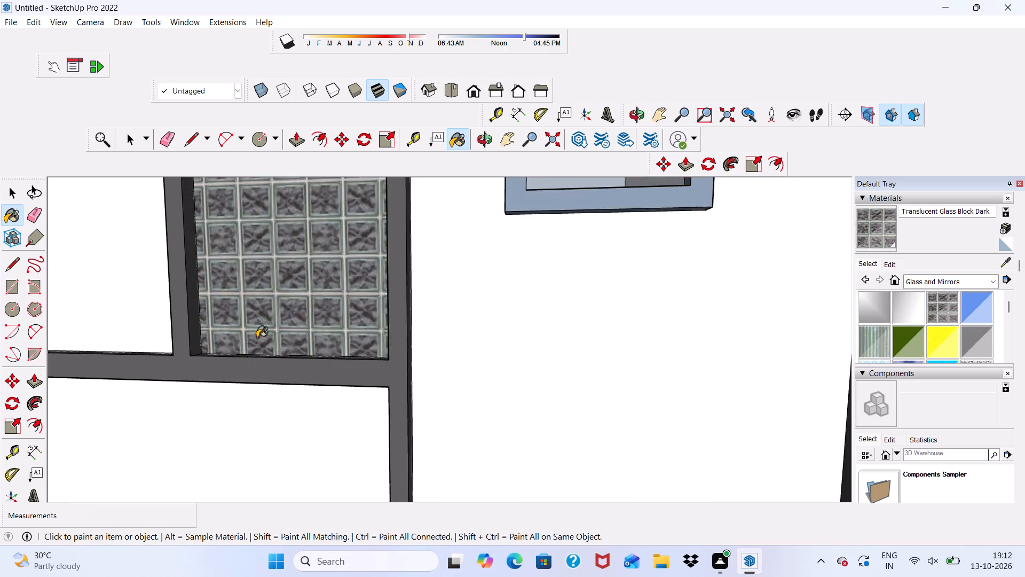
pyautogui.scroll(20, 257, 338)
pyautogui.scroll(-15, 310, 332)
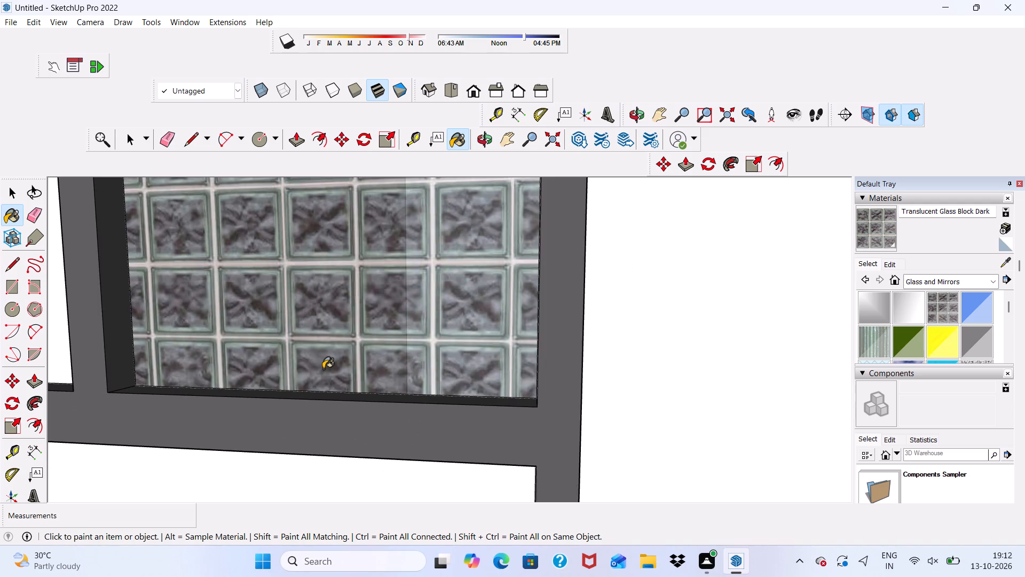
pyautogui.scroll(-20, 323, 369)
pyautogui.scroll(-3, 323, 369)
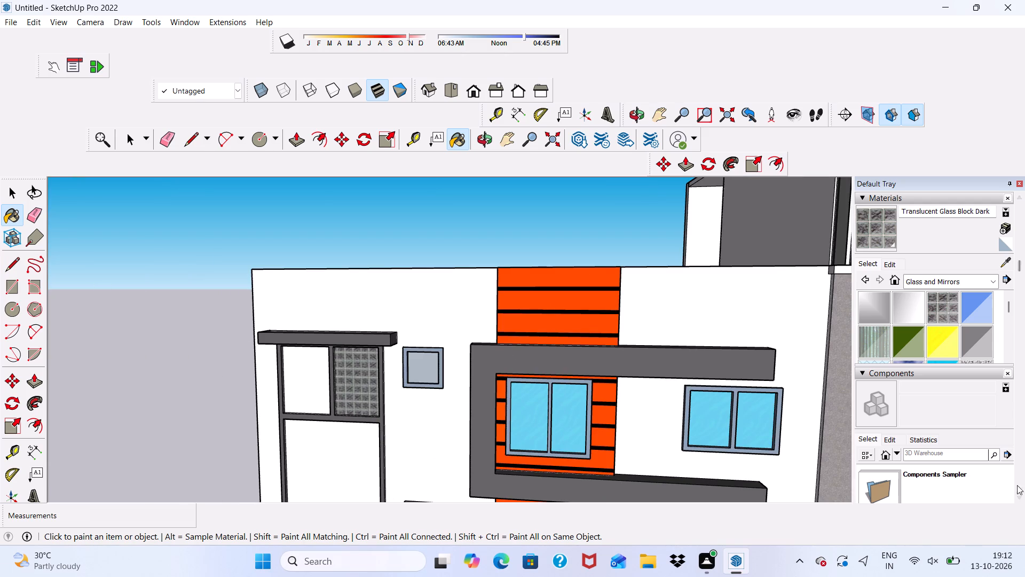
# Paint both upper panes of the large dark-framed side window with Mirror 01.
pyautogui.click(875, 313)
pyautogui.scroll(5, 333, 477)
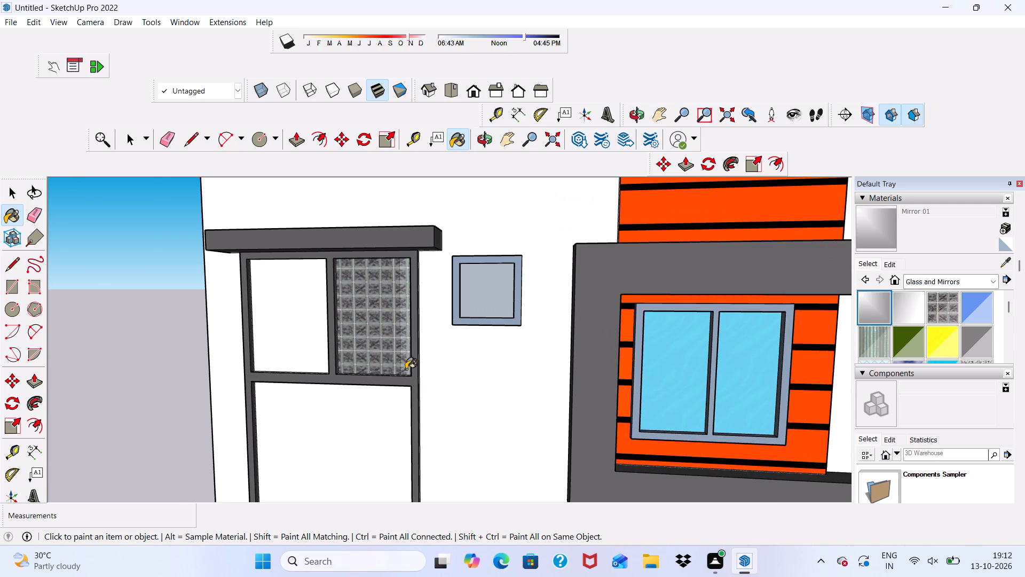
pyautogui.click(384, 343)
pyautogui.scroll(1, 299, 336)
pyautogui.click(308, 333)
pyautogui.scroll(-5, 333, 369)
# Examine the glazed side elevation and the front facade of the house.
pyautogui.moveTo(396, 407); pyautogui.dragTo(404, 408, button='middle')
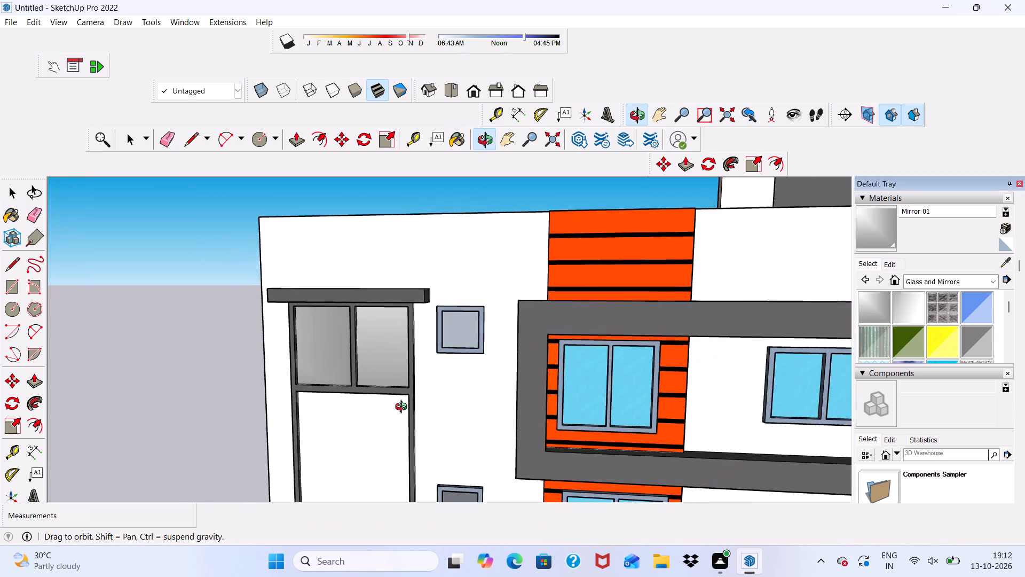
pyautogui.moveTo(404, 408); pyautogui.dragTo(429, 400, button='middle')
pyautogui.scroll(-11, 424, 390)
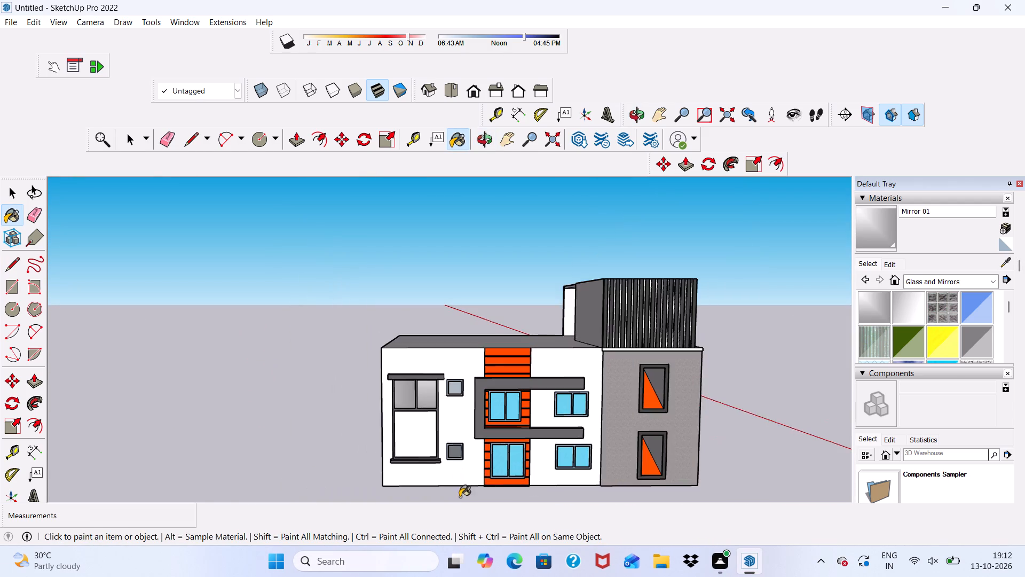
pyautogui.moveTo(454, 491); pyautogui.dragTo(462, 425, button='middle')
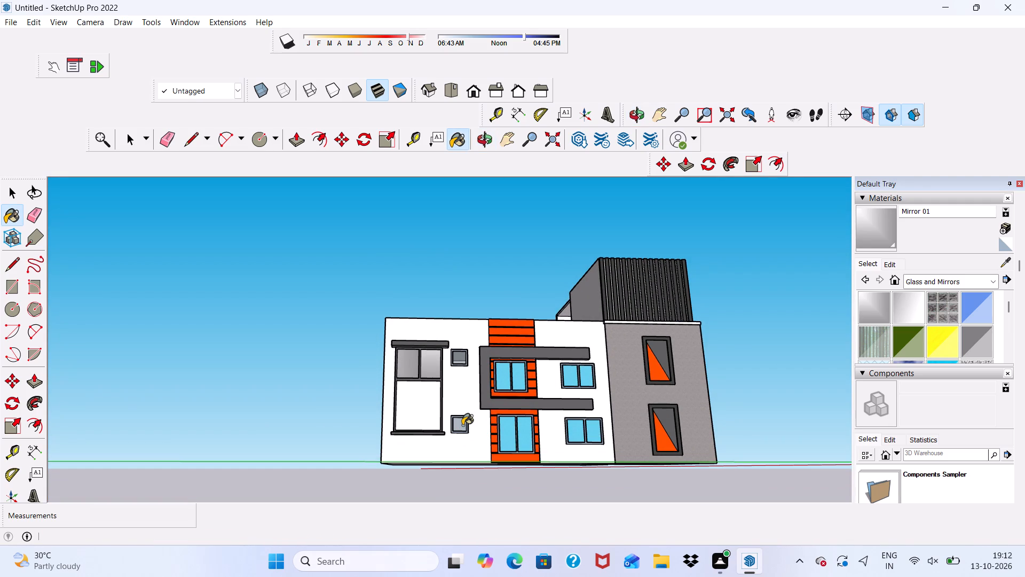
pyautogui.scroll(6, 462, 425)
pyautogui.scroll(-7, 447, 430)
pyautogui.scroll(1, 444, 454)
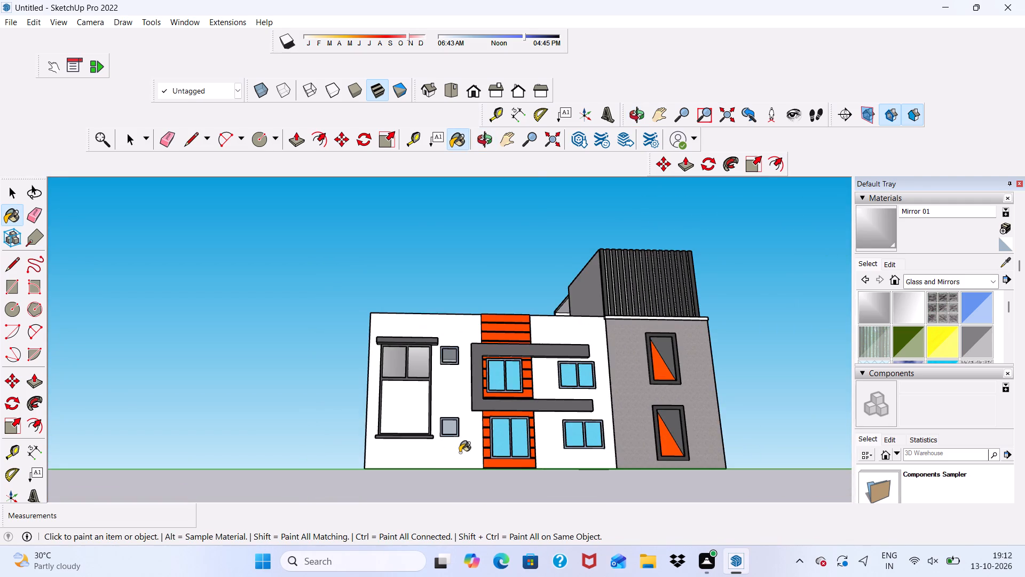
pyautogui.moveTo(461, 453); pyautogui.dragTo(0, 465, button='middle')
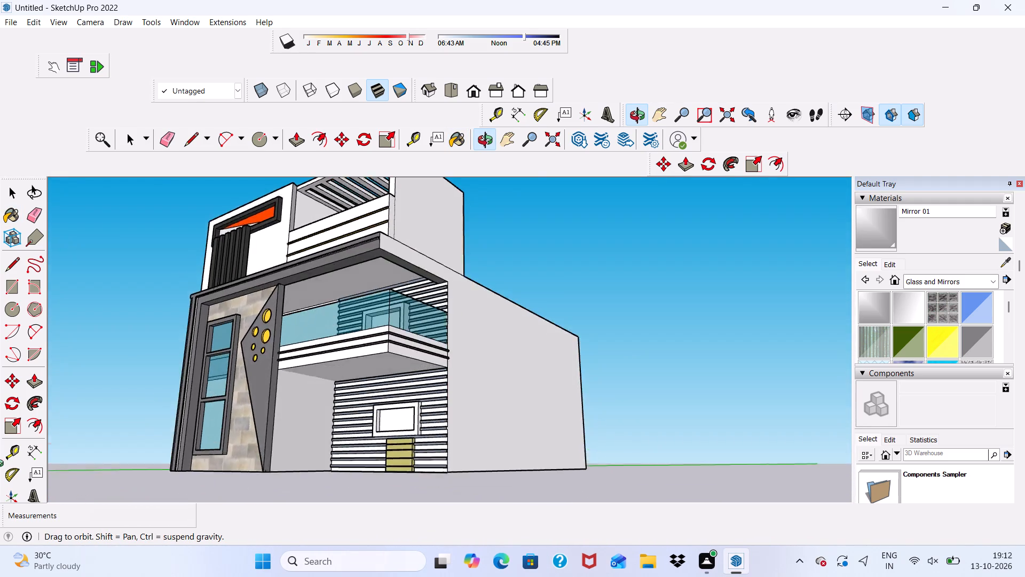
pyautogui.moveTo(0, 465); pyautogui.dragTo(132, 480, button='middle')
pyautogui.press('space')
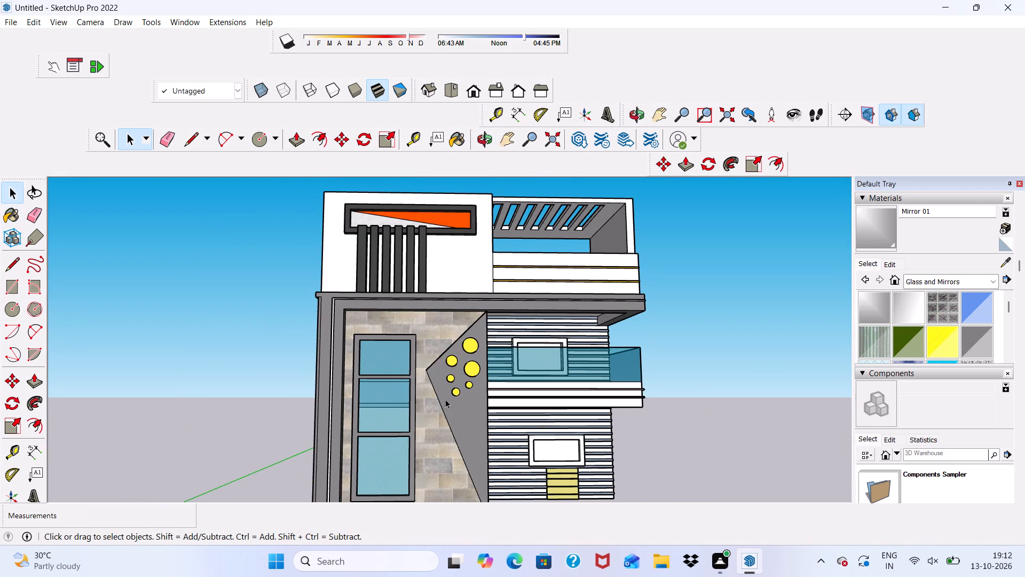
pyautogui.scroll(-5, 445, 398)
pyautogui.scroll(6, 480, 413)
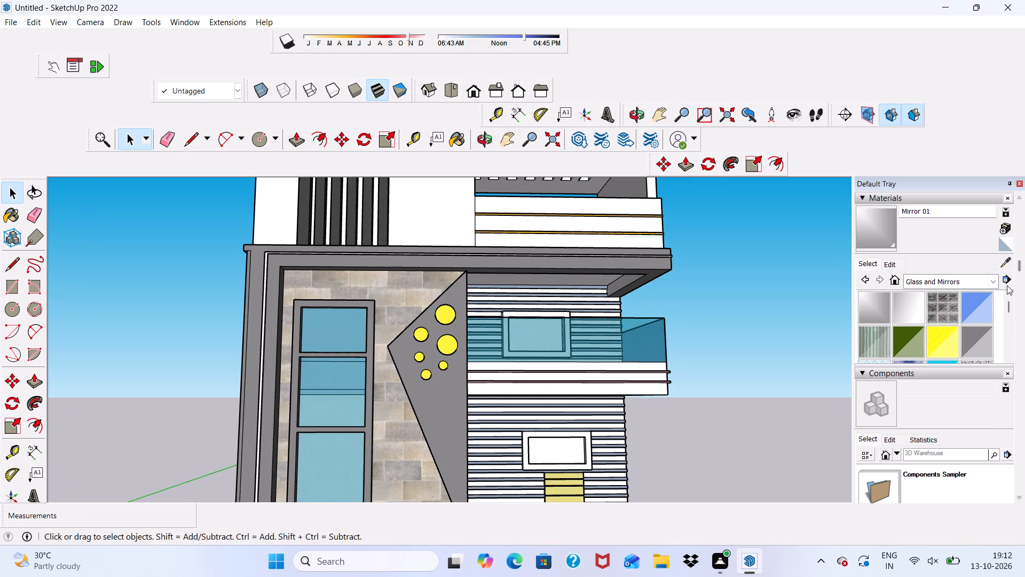
# Paint the white side wall surfaces around the orange strip with Polished Concrete Old from the Asphalt and Concrete library.
pyautogui.click(990, 277)
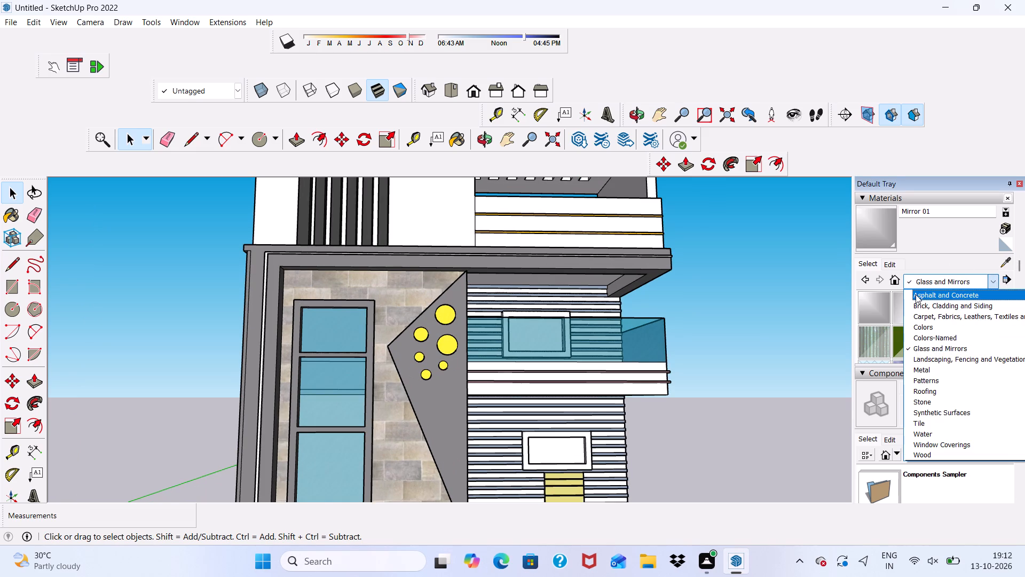
pyautogui.click(916, 294)
pyautogui.scroll(-1, 909, 330)
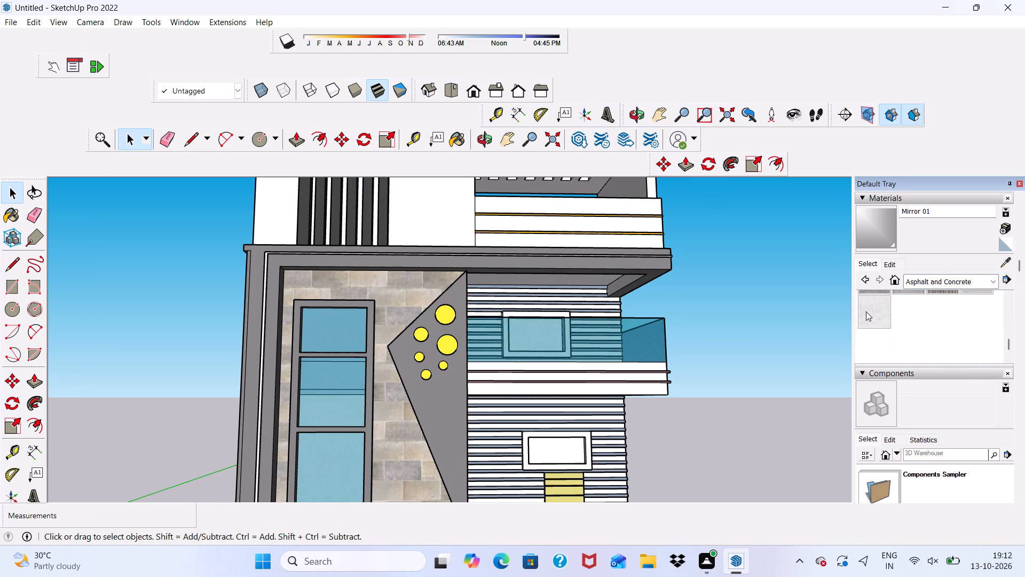
pyautogui.click(866, 311)
pyautogui.scroll(-5, 663, 576)
pyautogui.moveTo(399, 451); pyautogui.dragTo(723, 445, button='middle')
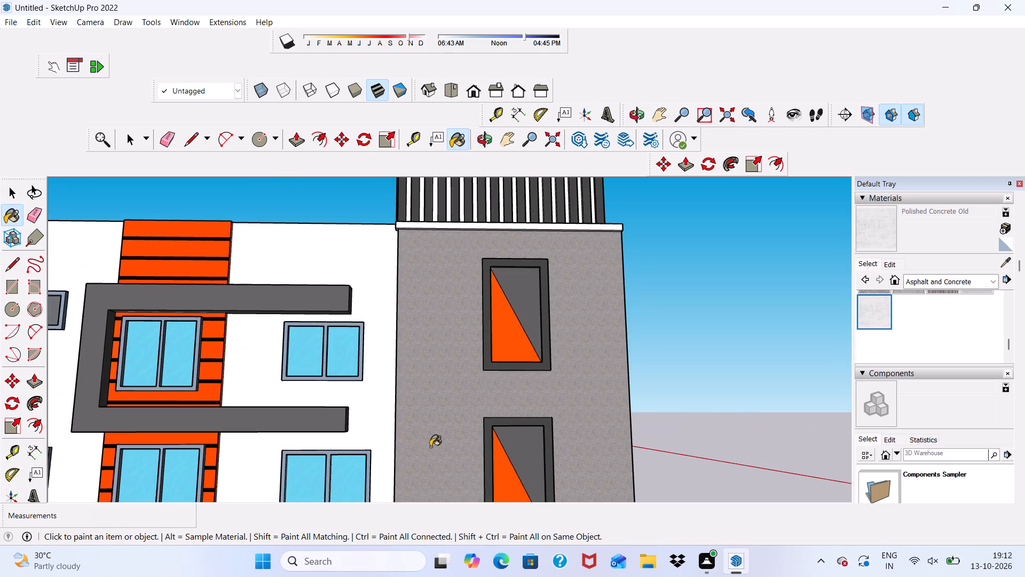
pyautogui.click(267, 351)
pyautogui.scroll(-6, 227, 363)
pyautogui.scroll(2, 201, 347)
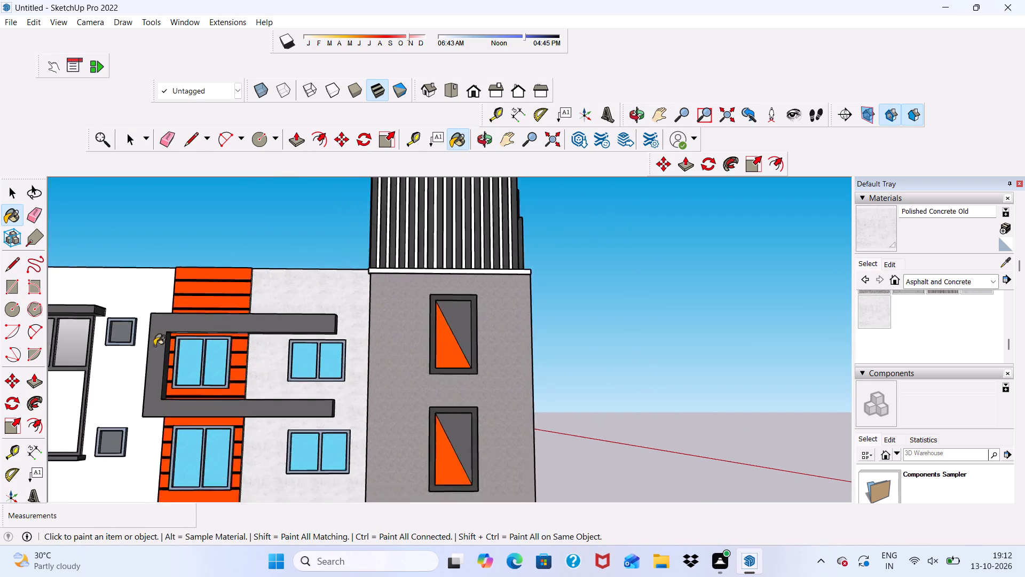
pyautogui.scroll(4, 154, 346)
pyautogui.click(144, 295)
pyautogui.scroll(-10, 159, 314)
pyautogui.moveTo(504, 394); pyautogui.dragTo(442, 412, button='middle')
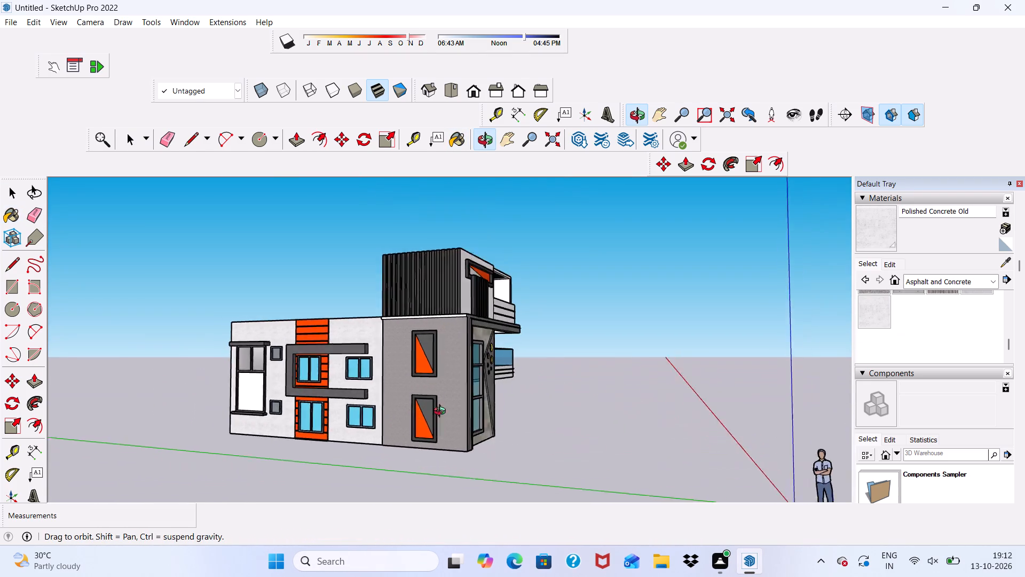
pyautogui.moveTo(442, 412); pyautogui.dragTo(525, 402, button='middle')
pyautogui.scroll(4, 127, 423)
pyautogui.click(241, 384)
pyautogui.scroll(-5, 304, 441)
# Paint the top-floor front wall and the three bands of the terrace parapet with Polished Concrete Old.
pyautogui.moveTo(350, 470); pyautogui.dragTo(215, 484, button='middle')
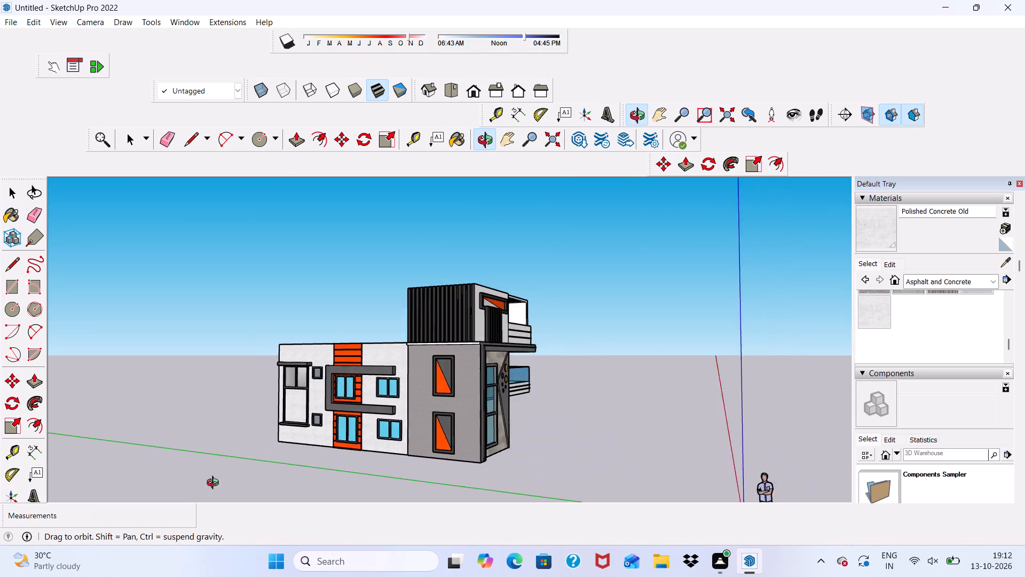
pyautogui.moveTo(215, 484); pyautogui.dragTo(0, 496, button='middle')
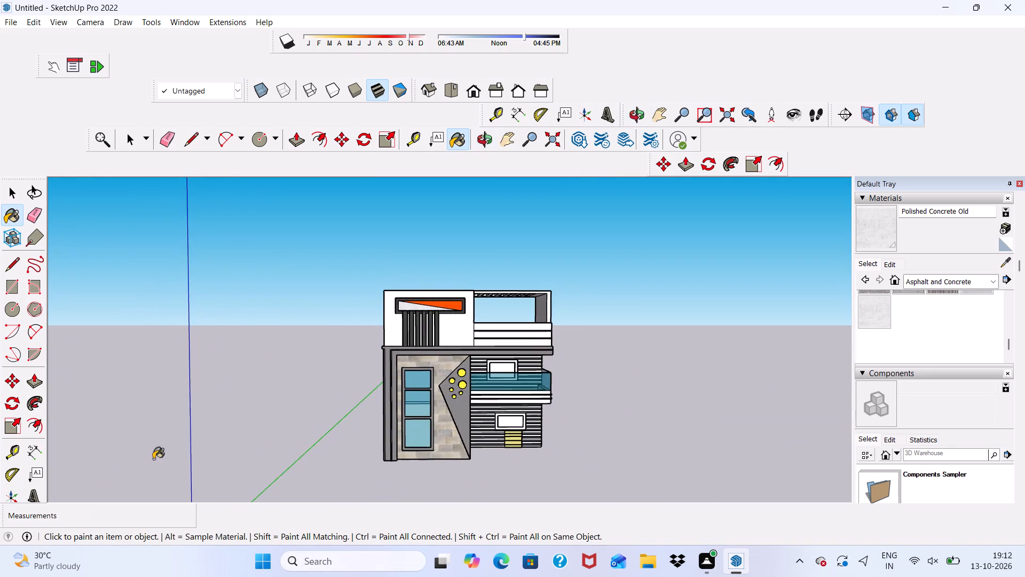
pyautogui.scroll(5, 226, 420)
pyautogui.scroll(4, 549, 282)
pyautogui.scroll(-1, 549, 282)
pyautogui.click(549, 282)
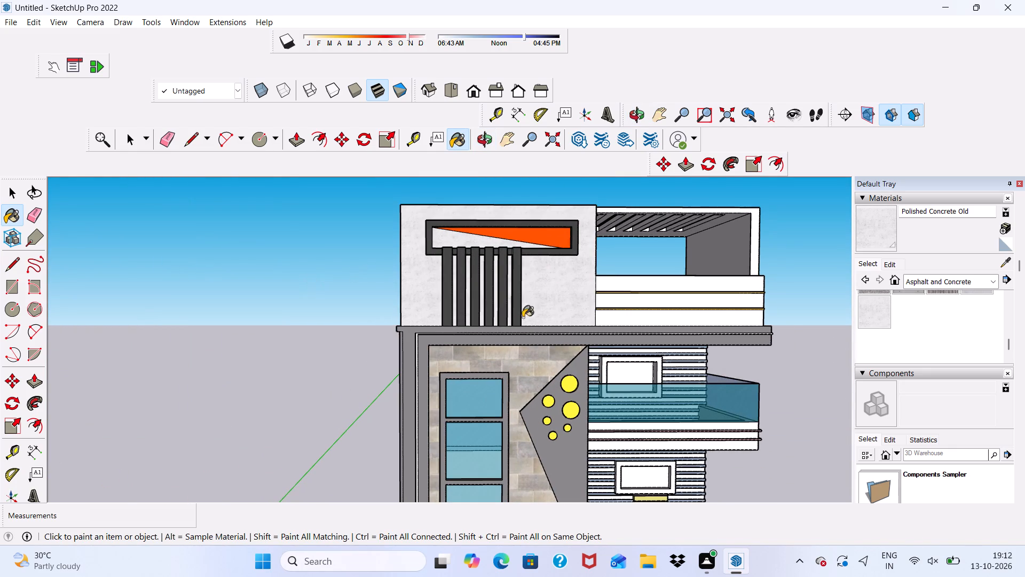
pyautogui.scroll(-3, 600, 329)
pyautogui.scroll(6, 708, 301)
pyautogui.scroll(-1, 674, 316)
pyautogui.scroll(5, 651, 331)
pyautogui.click(651, 331)
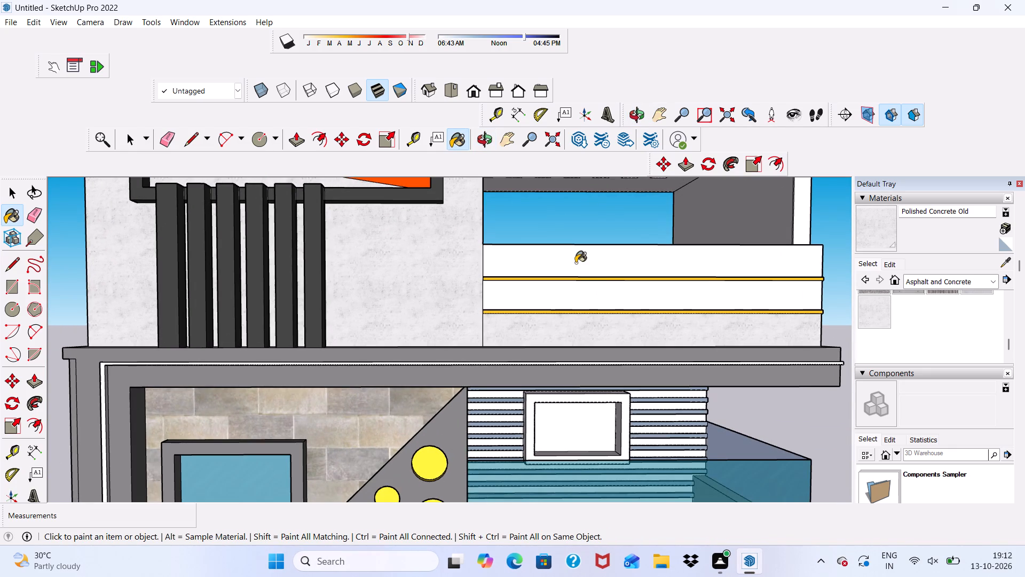
pyautogui.click(575, 263)
pyautogui.click(542, 305)
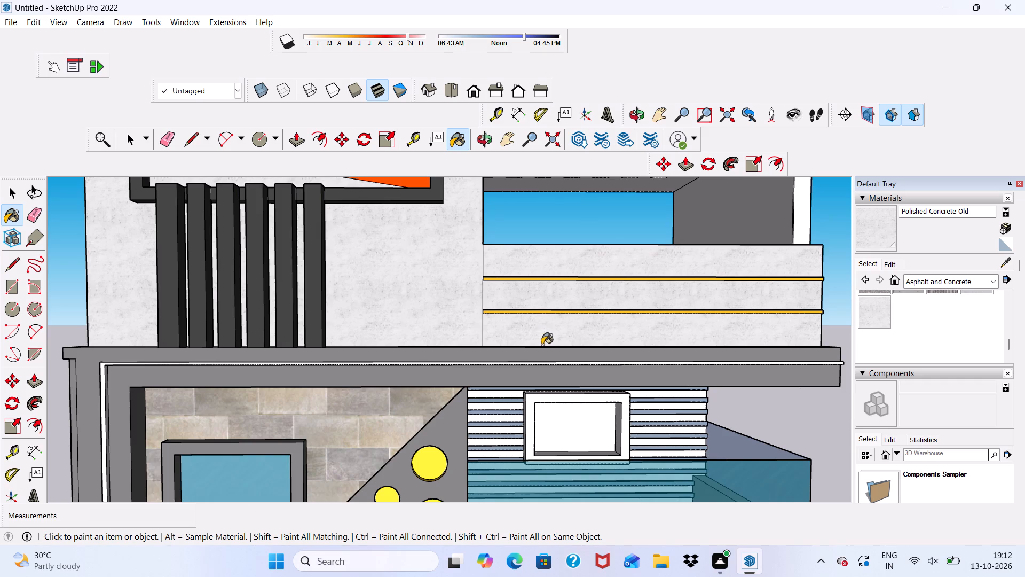
# Paint the ceiling above the glass-railed balcony with Polished Concrete Old.
pyautogui.scroll(-5, 570, 383)
pyautogui.scroll(6, 638, 364)
pyautogui.scroll(-5, 638, 367)
pyautogui.moveTo(609, 358); pyautogui.dragTo(555, 233, button='middle')
pyautogui.scroll(4, 594, 357)
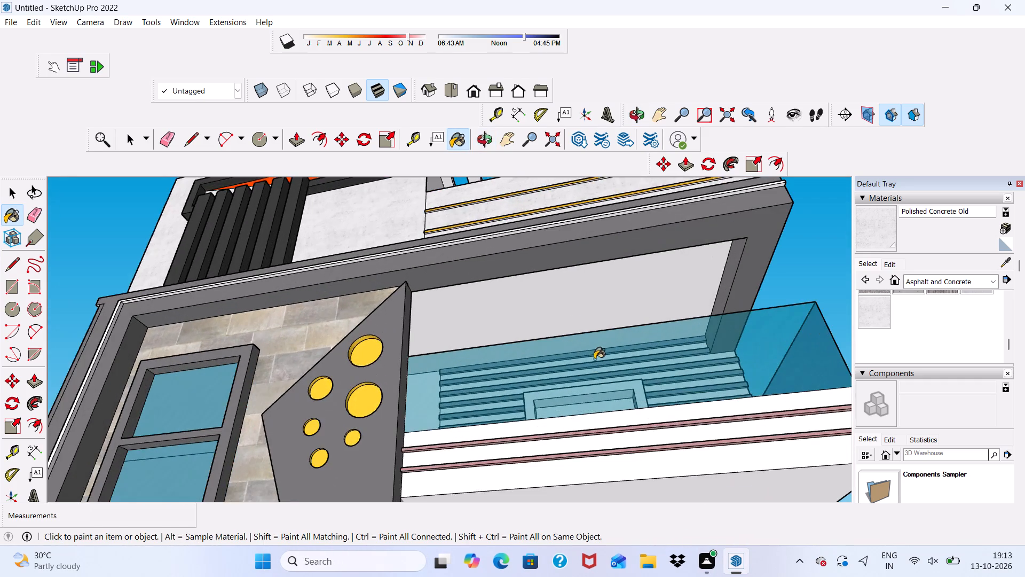
pyautogui.scroll(1, 594, 359)
pyautogui.click(579, 288)
# Paint the three front bands of the glass-railed balcony and its underside with Polished Concrete Old.
pyautogui.scroll(-6, 590, 347)
pyautogui.scroll(6, 633, 418)
pyautogui.click(632, 430)
pyautogui.scroll(-1, 632, 430)
pyautogui.scroll(5, 618, 388)
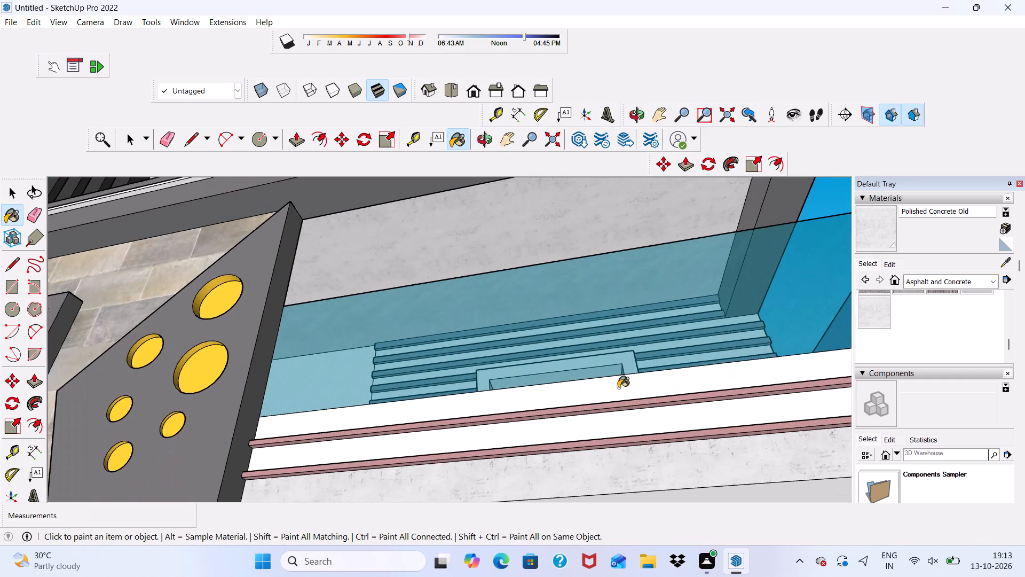
pyautogui.click(618, 388)
pyautogui.click(621, 426)
pyautogui.scroll(-7, 533, 343)
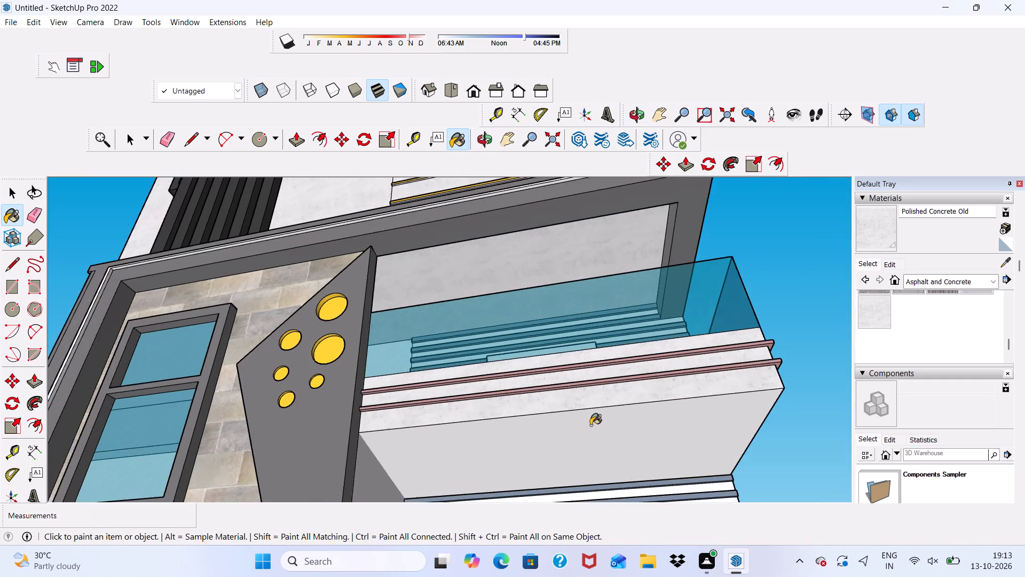
pyautogui.scroll(1, 590, 425)
pyautogui.click(594, 426)
# Paint the blank side walls of the terrace floor and the lower storeys with Polished Concrete Old.
pyautogui.scroll(-5, 472, 407)
pyautogui.moveTo(492, 430); pyautogui.dragTo(689, 509, button='middle')
pyautogui.scroll(-6, 481, 312)
pyautogui.moveTo(611, 401); pyautogui.dragTo(571, 445, button='middle')
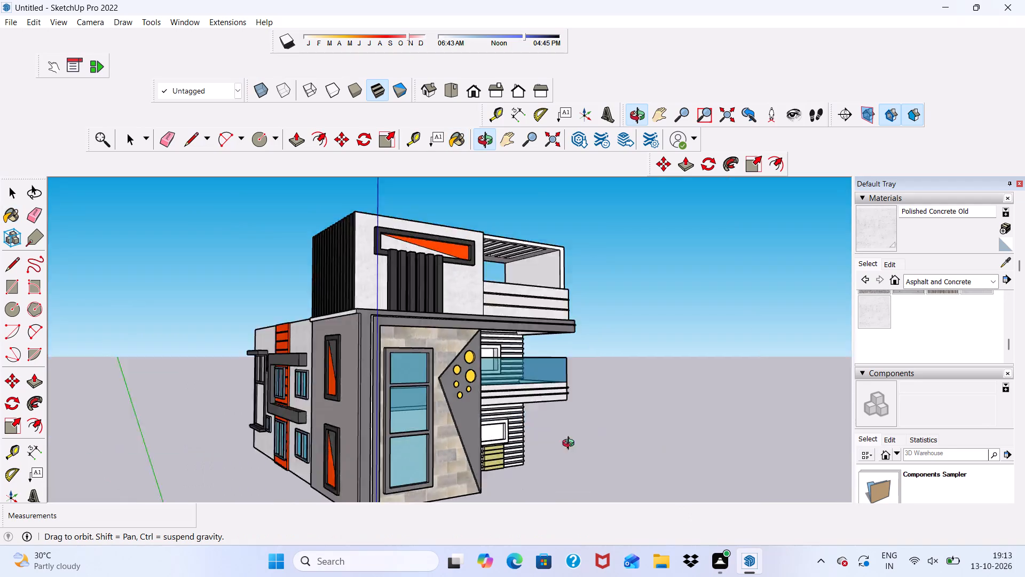
pyautogui.moveTo(571, 445); pyautogui.dragTo(321, 489, button='middle')
pyautogui.scroll(6, 510, 338)
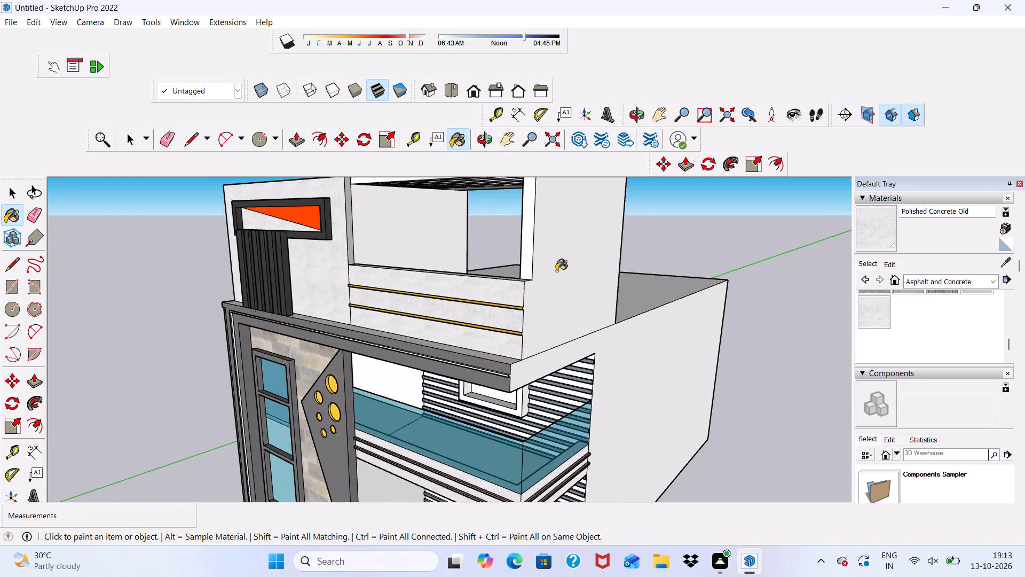
pyautogui.click(556, 271)
pyautogui.scroll(-2, 564, 306)
pyautogui.scroll(2, 625, 391)
pyautogui.click(625, 391)
# Paint the top of the slotted terrace roof and the adjoining top-floor roof with Polished Concrete Old.
pyautogui.scroll(-10, 524, 344)
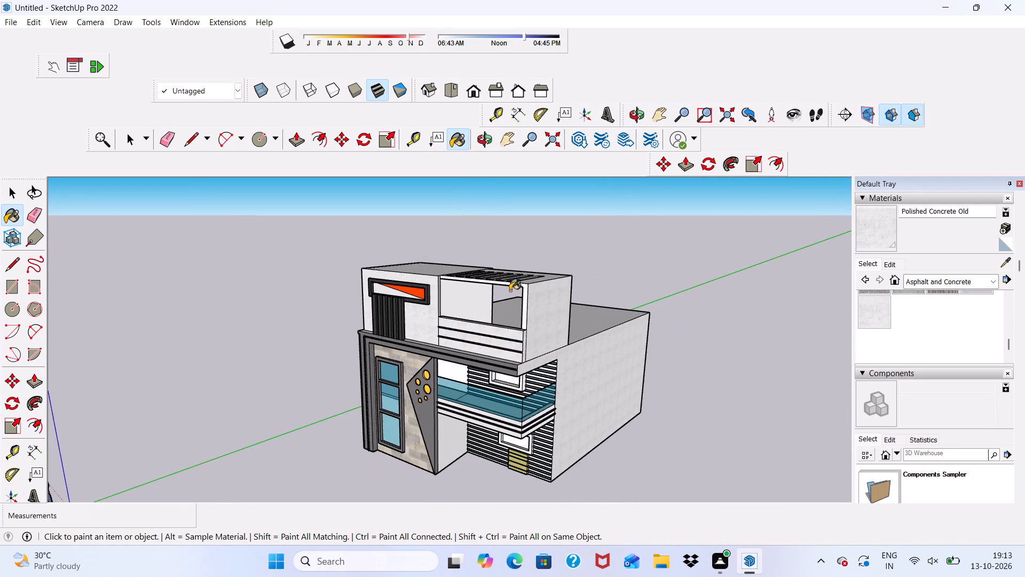
pyautogui.scroll(13, 525, 266)
pyautogui.click(537, 340)
pyautogui.moveTo(534, 338); pyautogui.dragTo(581, 454, button='middle')
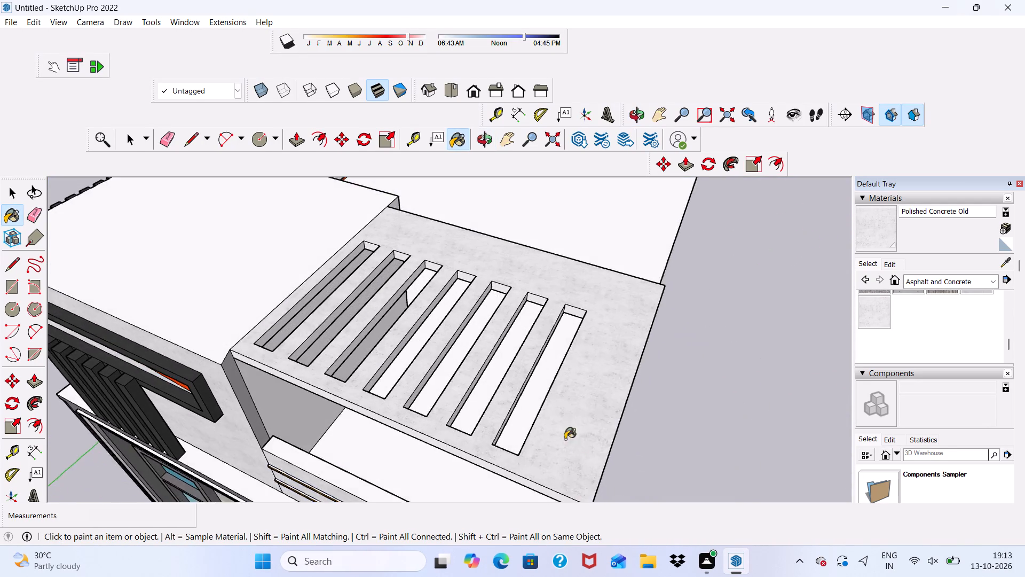
pyautogui.scroll(1, 486, 395)
pyautogui.click(207, 268)
# Paint the terrace's two inner side walls and the top of its parapet with Polished Concrete Old.
pyautogui.scroll(-5, 233, 339)
pyautogui.moveTo(286, 390); pyautogui.dragTo(440, 221, button='middle')
pyautogui.moveTo(421, 258); pyautogui.dragTo(210, 302, button='middle')
pyautogui.scroll(2, 302, 275)
pyautogui.click(367, 244)
pyautogui.moveTo(373, 272); pyautogui.dragTo(373, 272, button='middle')
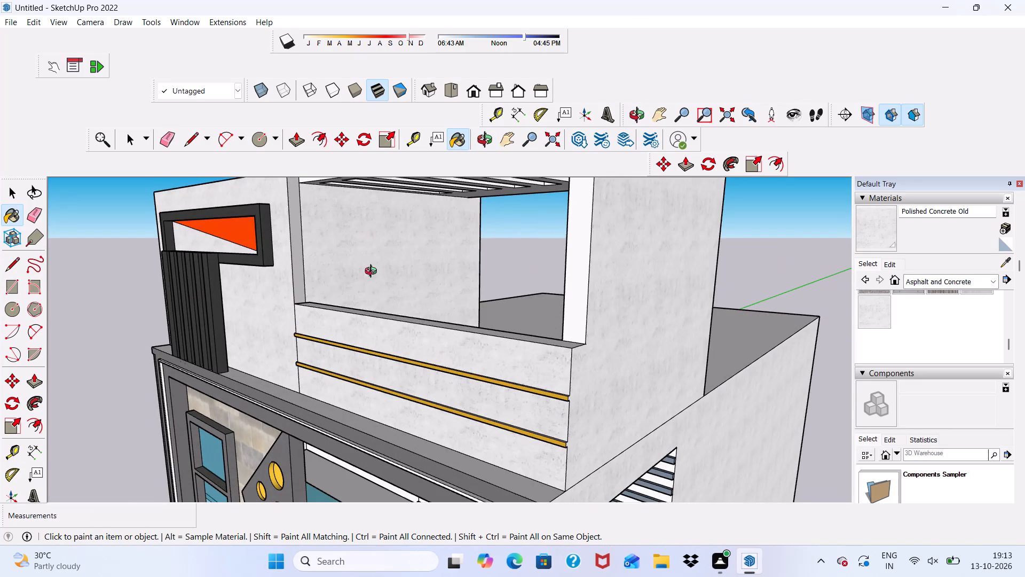
pyautogui.moveTo(373, 272); pyautogui.dragTo(569, 253, button='middle')
pyautogui.scroll(1, 700, 255)
pyautogui.click(750, 243)
pyautogui.moveTo(769, 304); pyautogui.dragTo(763, 389, button='middle')
pyautogui.scroll(-1, 788, 389)
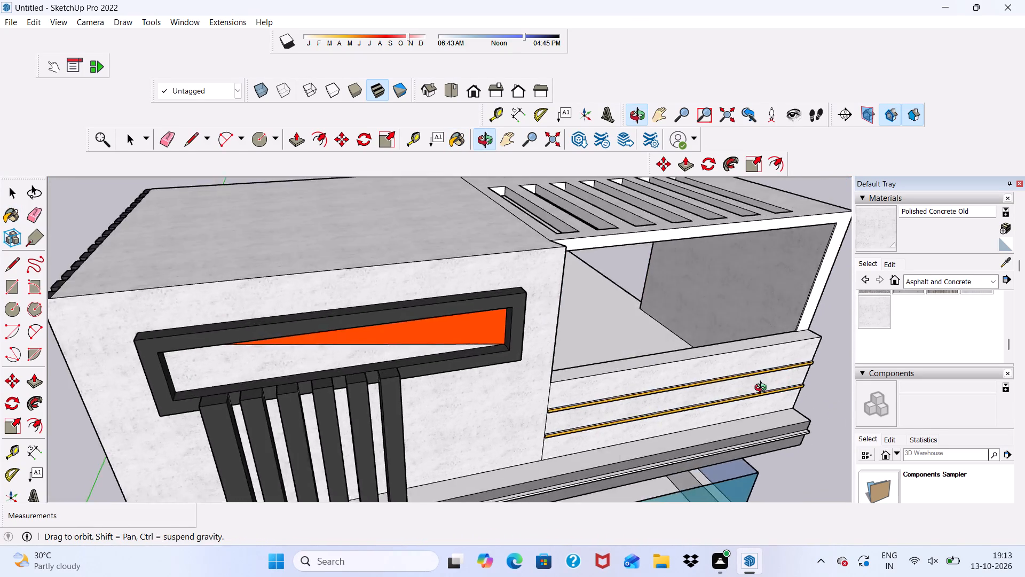
pyautogui.moveTo(763, 389); pyautogui.dragTo(744, 385, button='middle')
pyautogui.scroll(6, 705, 368)
pyautogui.click(683, 383)
pyautogui.scroll(-6, 638, 368)
# Paint the front edge of the terrace frame and the underside of the slotted roof with Polished Concrete Old.
pyautogui.moveTo(635, 377); pyautogui.dragTo(476, 391, button='middle')
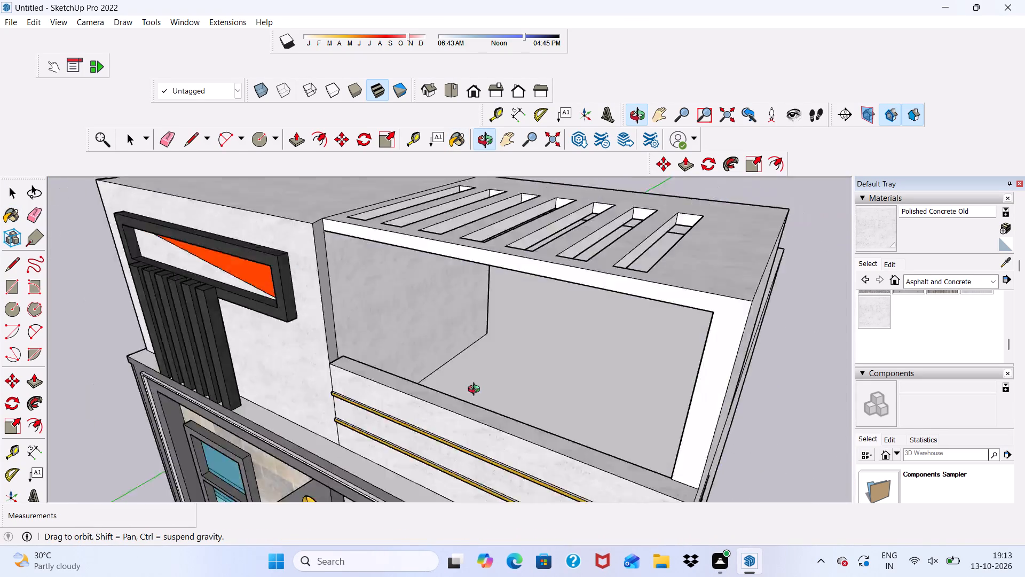
pyautogui.moveTo(476, 391); pyautogui.dragTo(505, 451, button='middle')
pyautogui.scroll(5, 409, 352)
pyautogui.scroll(-1, 401, 350)
pyautogui.moveTo(394, 357); pyautogui.dragTo(427, 210, button='middle')
pyautogui.scroll(3, 427, 210)
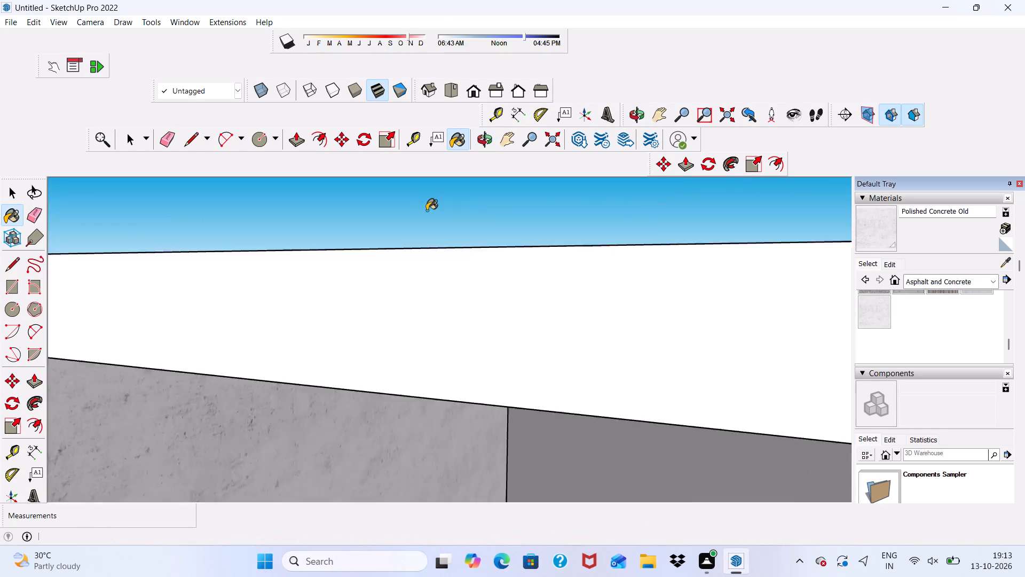
pyautogui.scroll(2, 427, 210)
pyautogui.scroll(-5, 387, 247)
pyautogui.scroll(3, 412, 287)
pyautogui.click(413, 311)
pyautogui.scroll(-2, 413, 312)
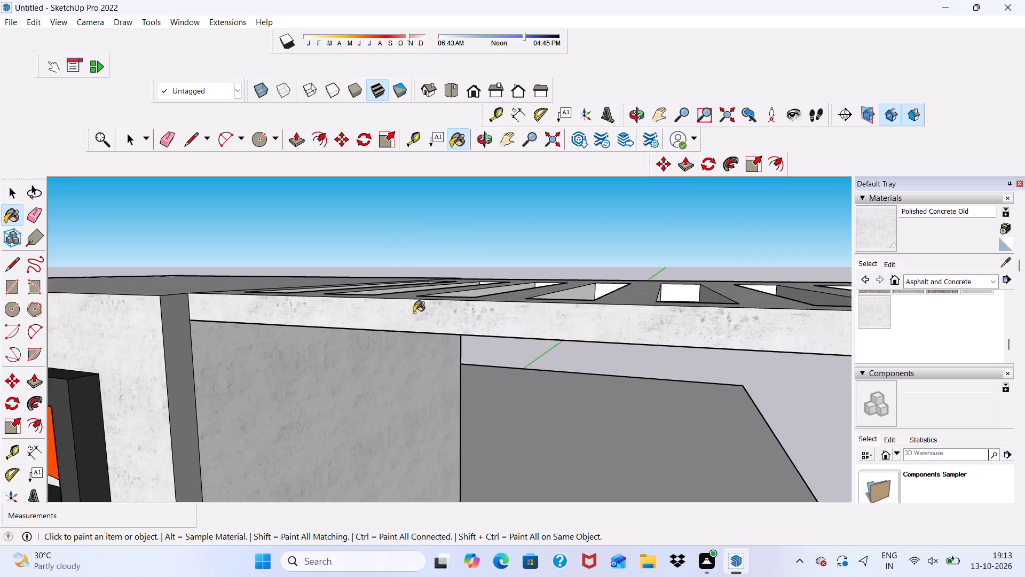
pyautogui.moveTo(416, 316); pyautogui.dragTo(437, 177, button='middle')
pyautogui.scroll(5, 429, 282)
pyautogui.click(388, 226)
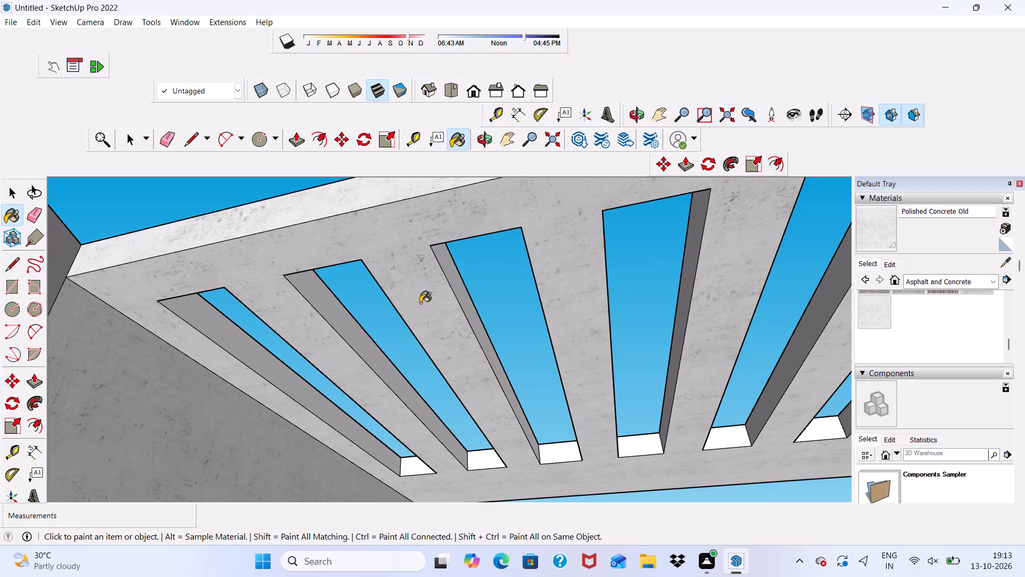
# Examine the slotted roof from below and the house from the front view.
pyautogui.moveTo(397, 314); pyautogui.dragTo(345, 321, button='middle')
pyautogui.scroll(5, 344, 332)
pyautogui.scroll(-5, 332, 367)
pyautogui.scroll(-4, 416, 318)
pyautogui.click(464, 95)
pyautogui.scroll(-10, 452, 278)
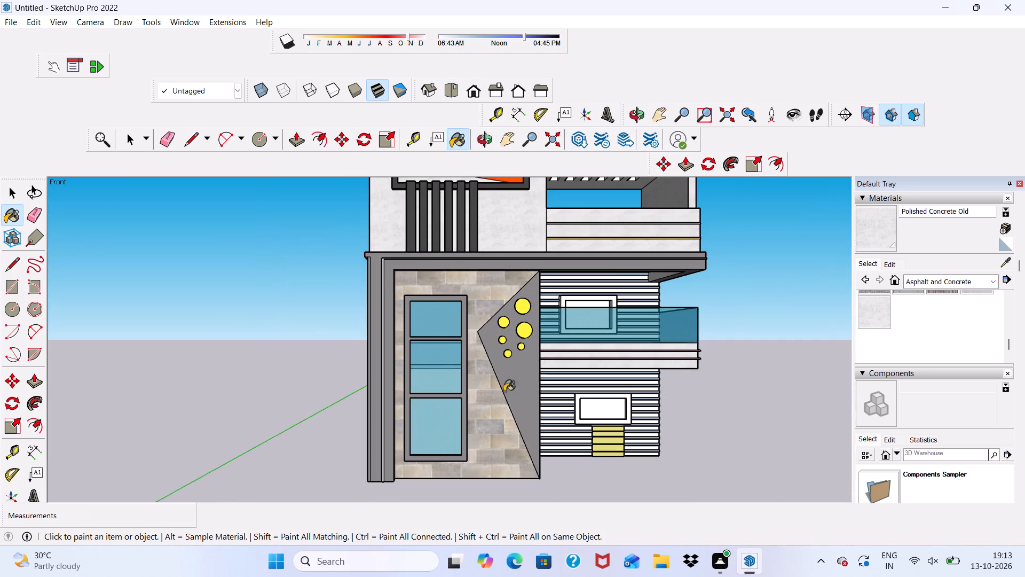
pyautogui.scroll(6, 597, 199)
pyautogui.scroll(-7, 471, 299)
pyautogui.scroll(18, 556, 244)
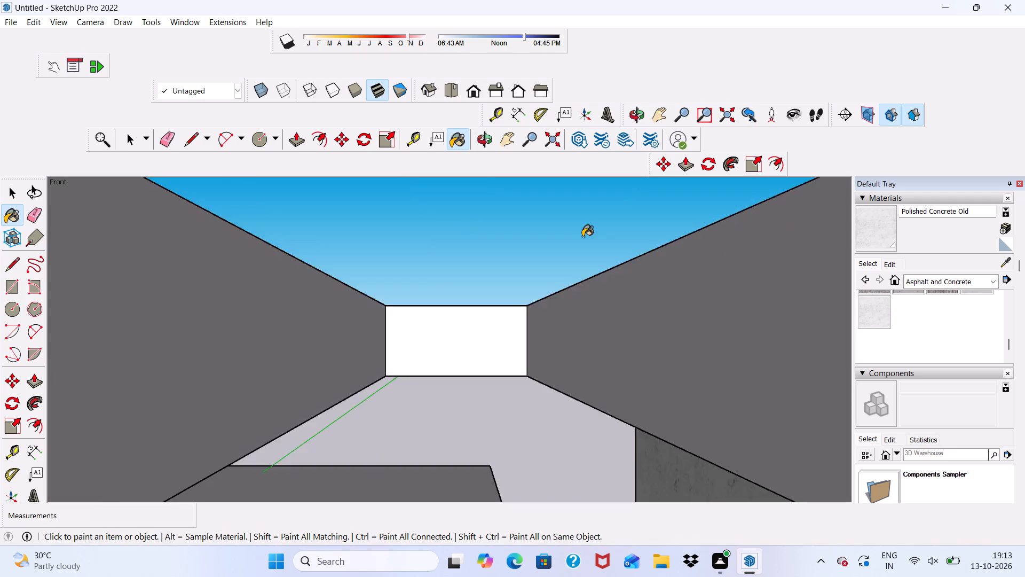
pyautogui.scroll(-6, 586, 245)
pyautogui.scroll(-6, 447, 263)
pyautogui.click(477, 81)
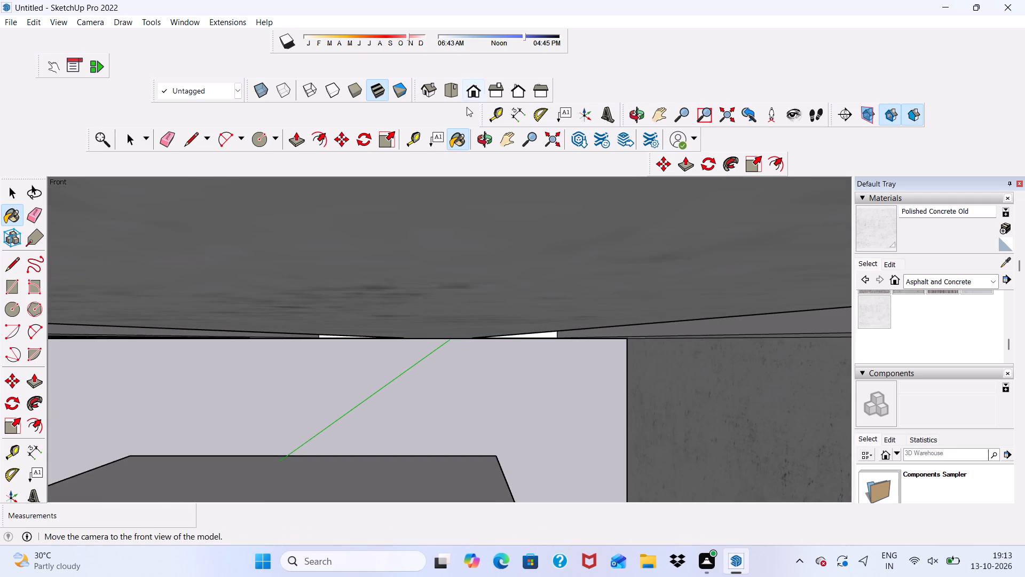
# Paint one long inner side face of each slot in the terrace roof with Polished Concrete Old.
pyautogui.scroll(-15, 275, 284)
pyautogui.moveTo(490, 381); pyautogui.dragTo(328, 505, button='middle')
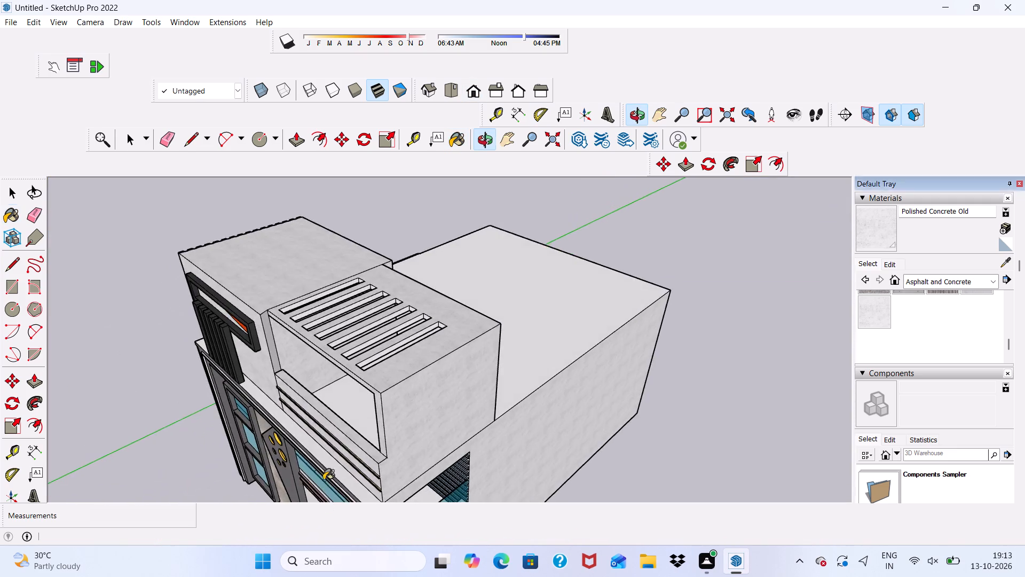
pyautogui.scroll(6, 333, 338)
pyautogui.scroll(10, 426, 373)
pyautogui.click(421, 345)
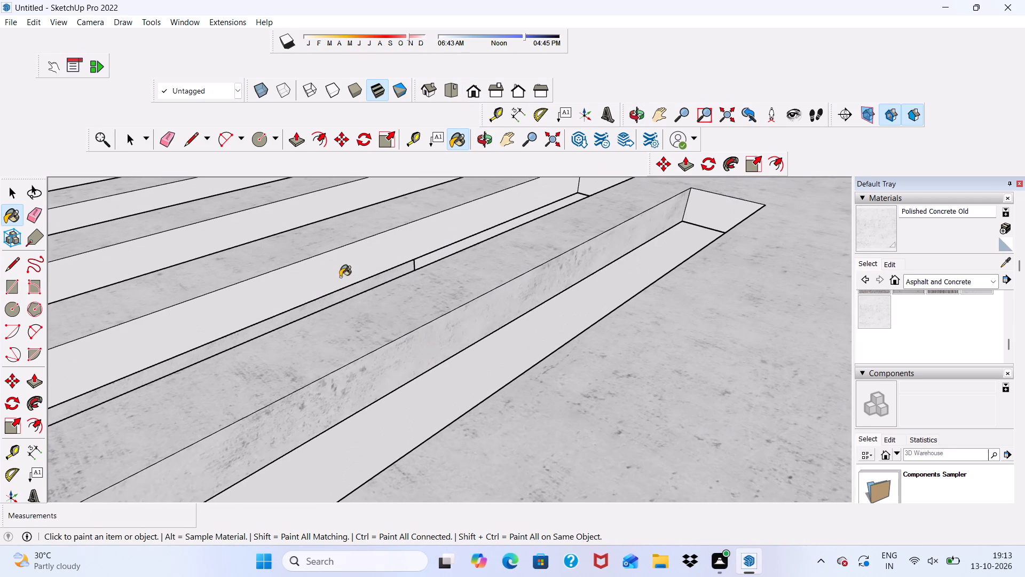
pyautogui.scroll(1, 326, 265)
pyautogui.click(326, 265)
pyautogui.scroll(-5, 325, 293)
pyautogui.click(263, 244)
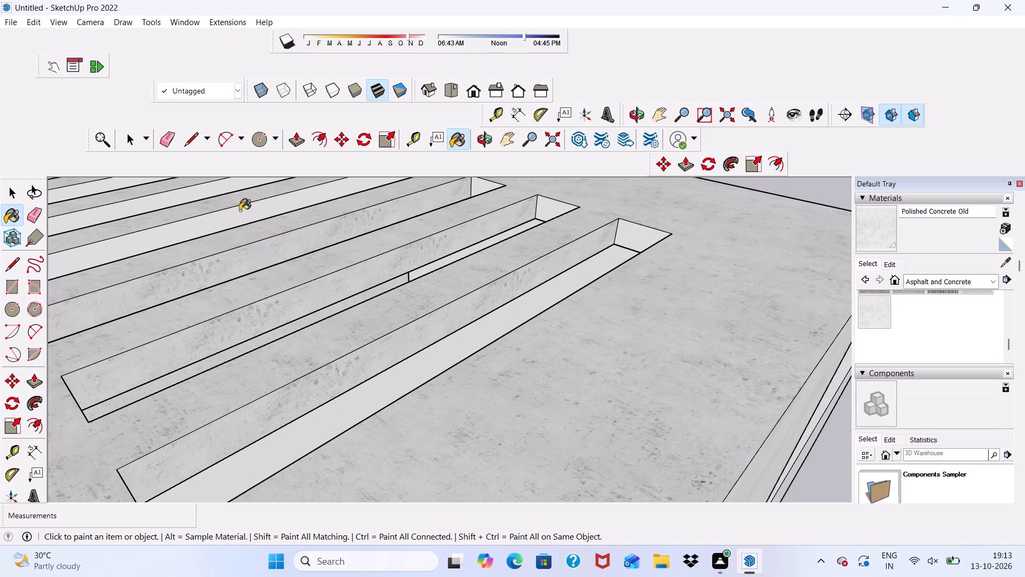
pyautogui.click(240, 210)
pyautogui.scroll(-4, 286, 279)
pyautogui.scroll(3, 220, 207)
pyautogui.click(217, 222)
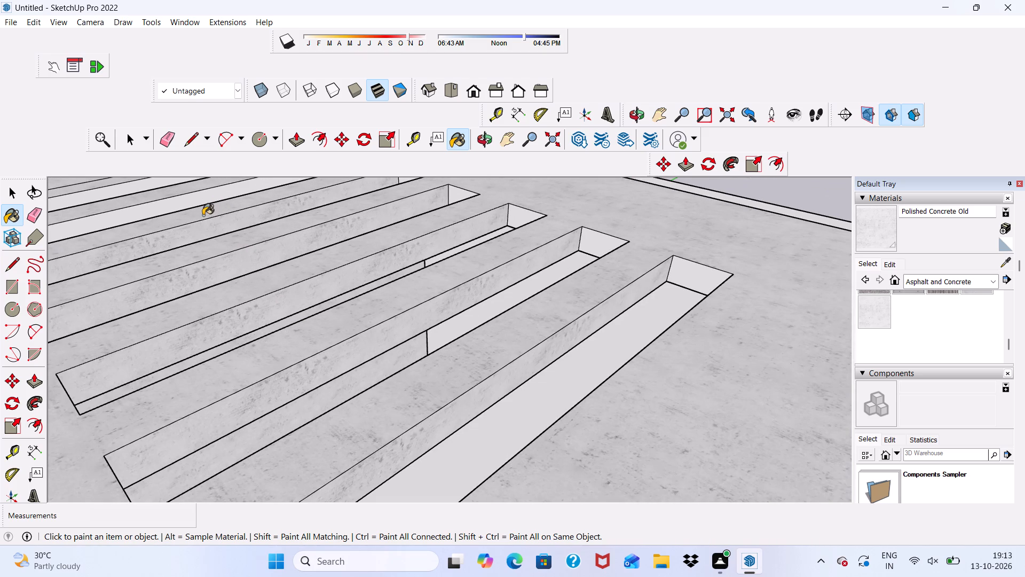
pyautogui.click(180, 200)
pyautogui.scroll(-6, 219, 259)
pyautogui.scroll(4, 192, 214)
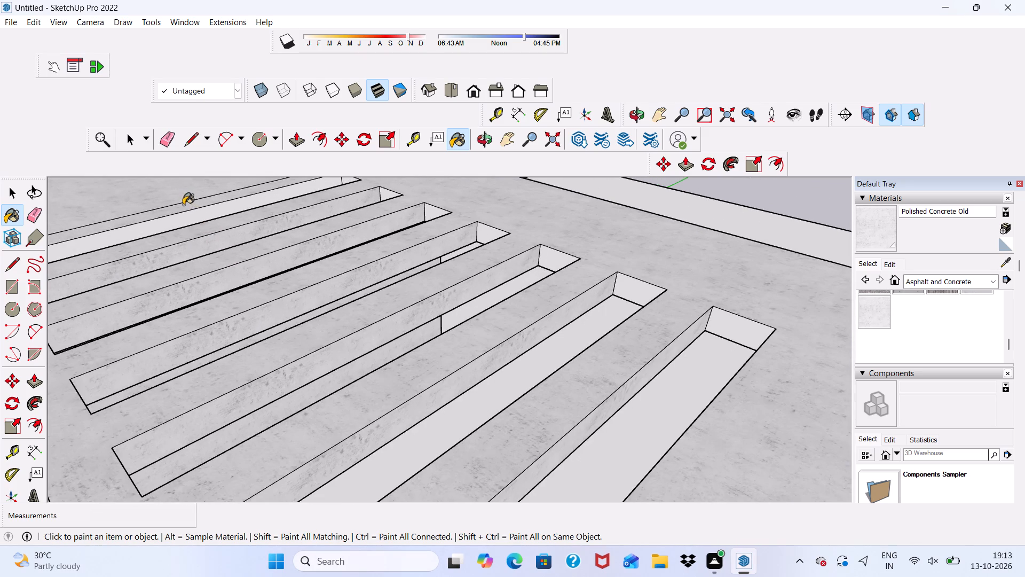
pyautogui.click(183, 212)
pyautogui.click(185, 216)
pyautogui.scroll(-4, 185, 216)
# Paint the opposite long inner side face of each roof slot with Polished Concrete Old.
pyautogui.moveTo(207, 255); pyautogui.dragTo(281, 282, button='middle')
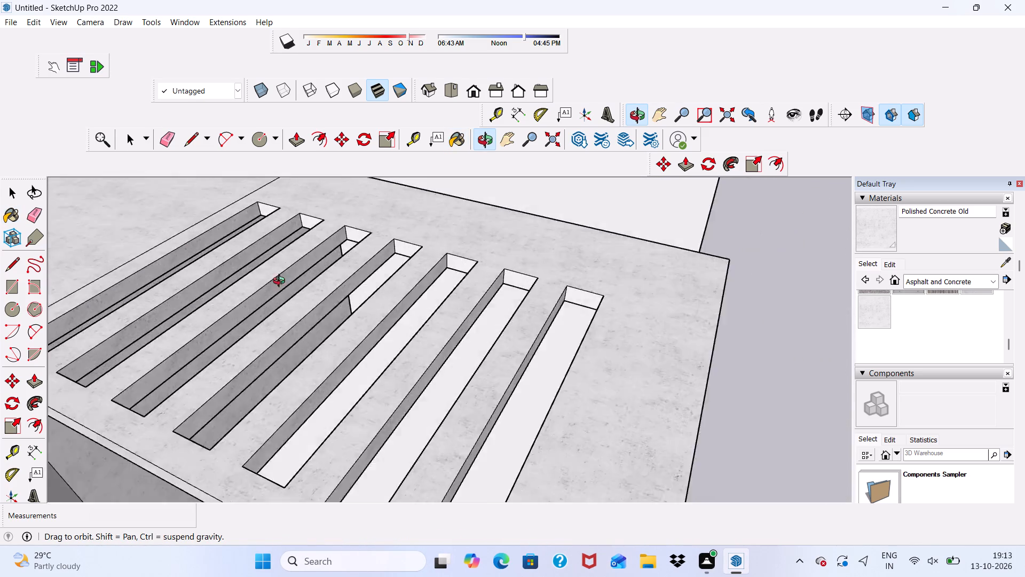
pyautogui.moveTo(281, 282); pyautogui.dragTo(540, 277, button='middle')
pyautogui.scroll(5, 601, 229)
pyautogui.click(624, 213)
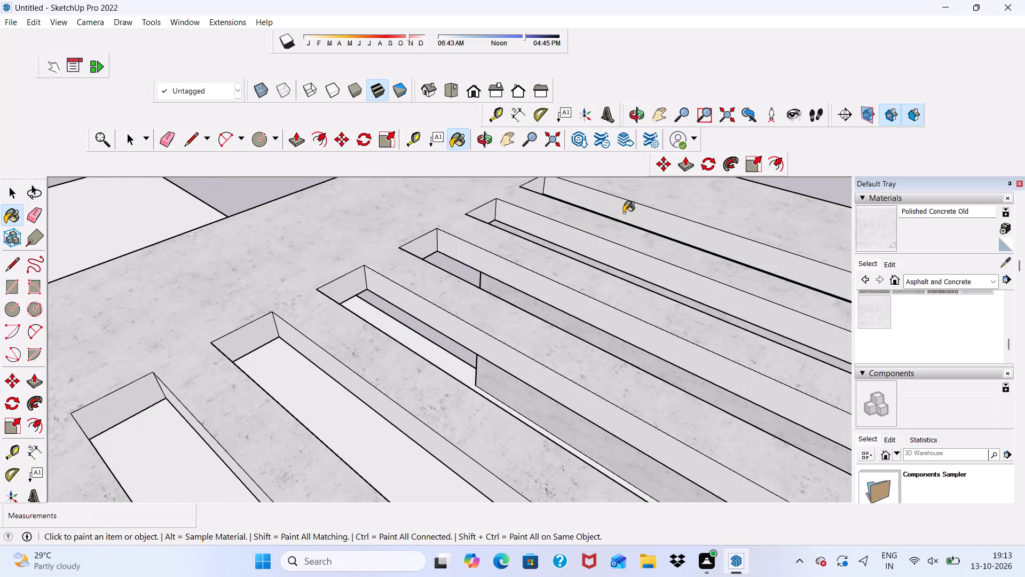
pyautogui.click(597, 250)
pyautogui.click(551, 292)
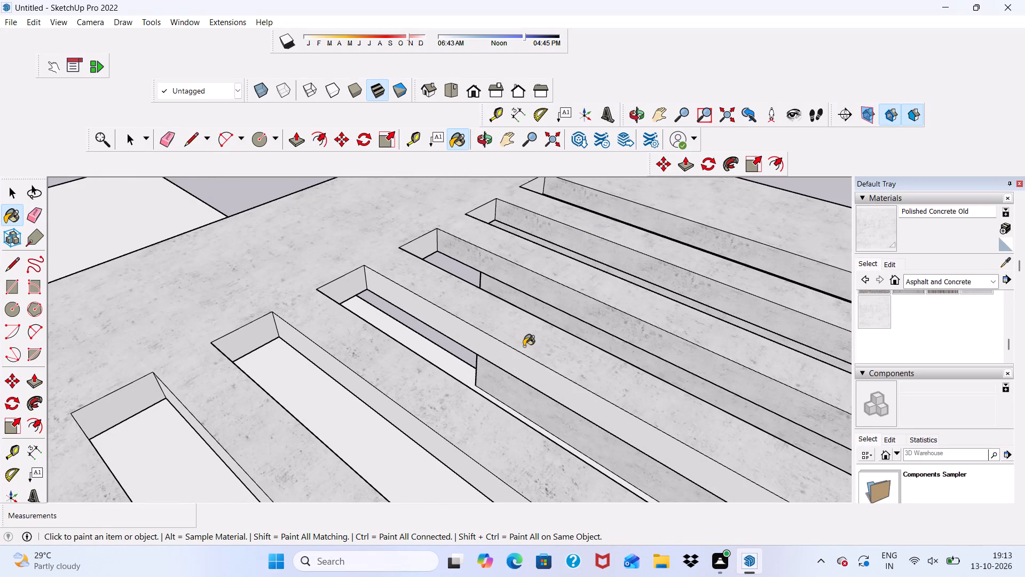
pyautogui.click(515, 356)
pyautogui.click(416, 426)
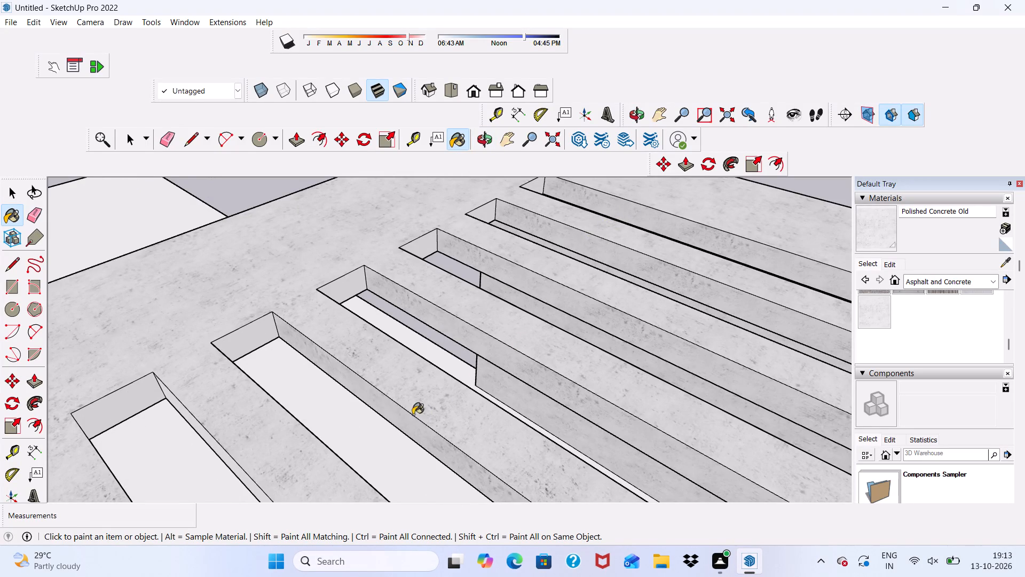
pyautogui.scroll(-5, 387, 342)
pyautogui.scroll(4, 519, 296)
pyautogui.scroll(-5, 372, 403)
pyautogui.scroll(1, 371, 388)
pyautogui.scroll(4, 290, 452)
pyautogui.click(266, 480)
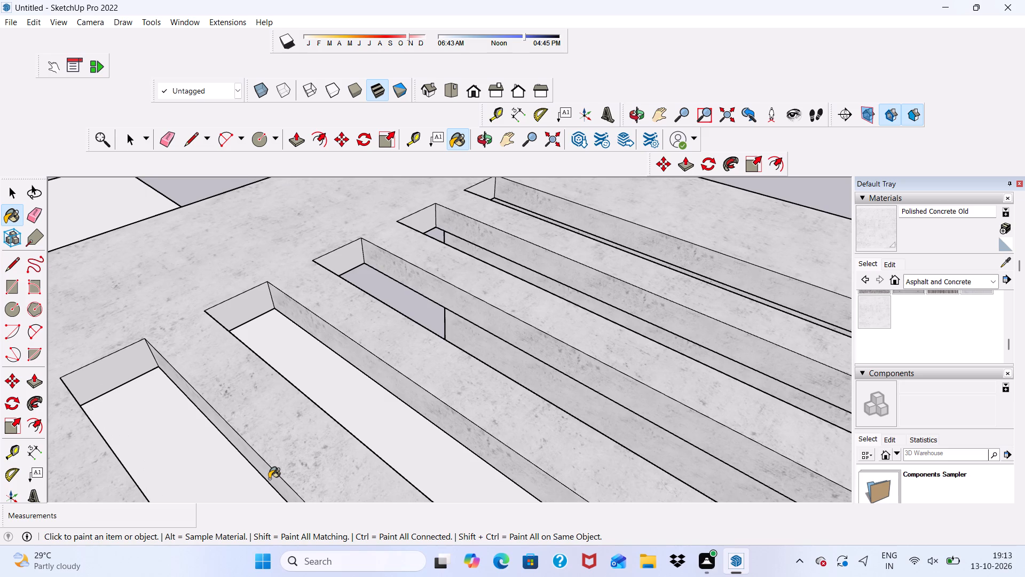
pyautogui.click(269, 479)
pyautogui.scroll(-10, 271, 422)
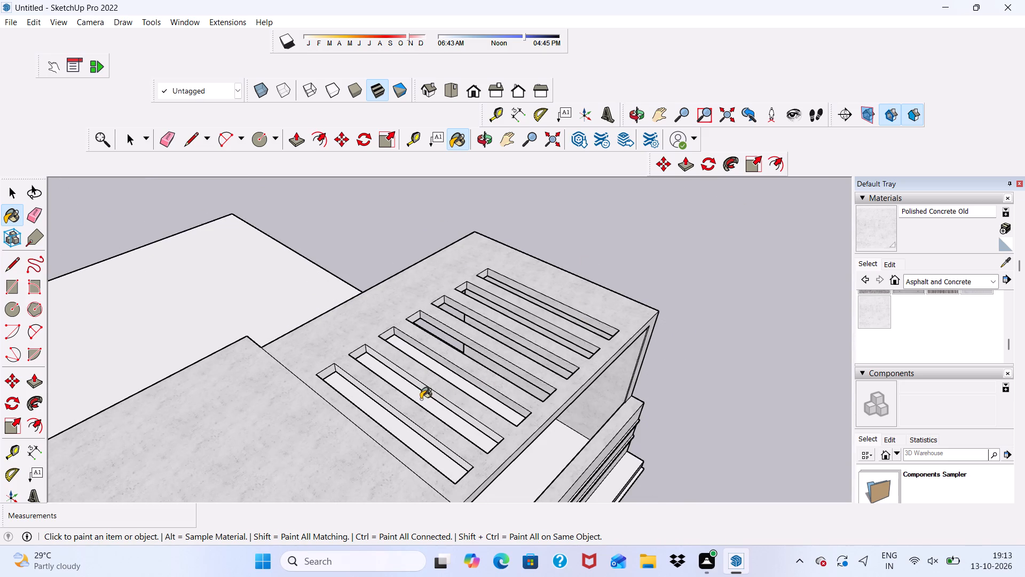
pyautogui.scroll(6, 421, 399)
pyautogui.click(417, 331)
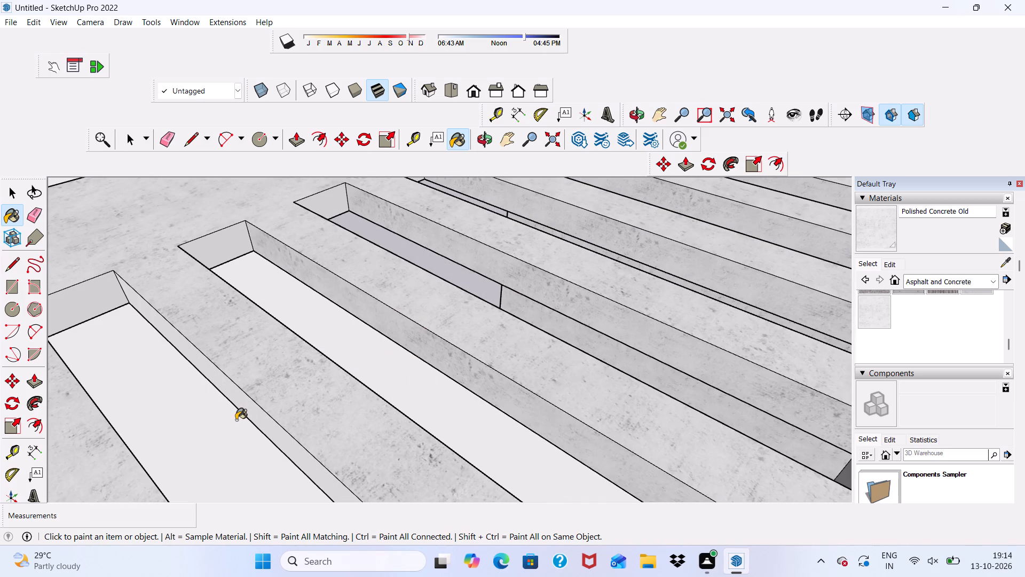
pyautogui.click(242, 412)
pyautogui.click(247, 409)
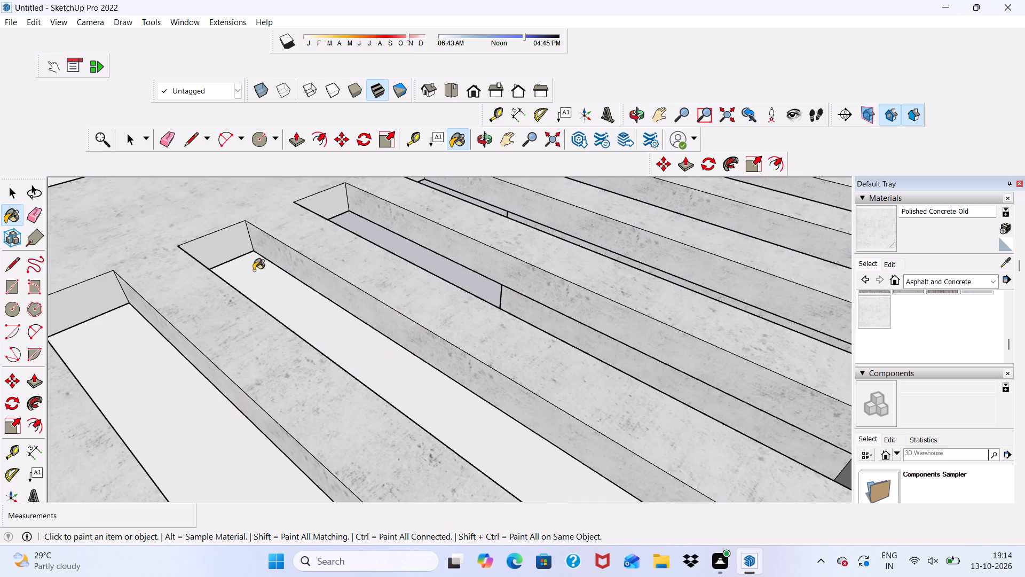
# Paint the rear end face of each of the seven roof slots with Polished Concrete Old.
pyautogui.scroll(5, 233, 244)
pyautogui.click(233, 244)
pyautogui.scroll(-6, 241, 260)
pyautogui.moveTo(404, 356); pyautogui.dragTo(261, 353, button='middle')
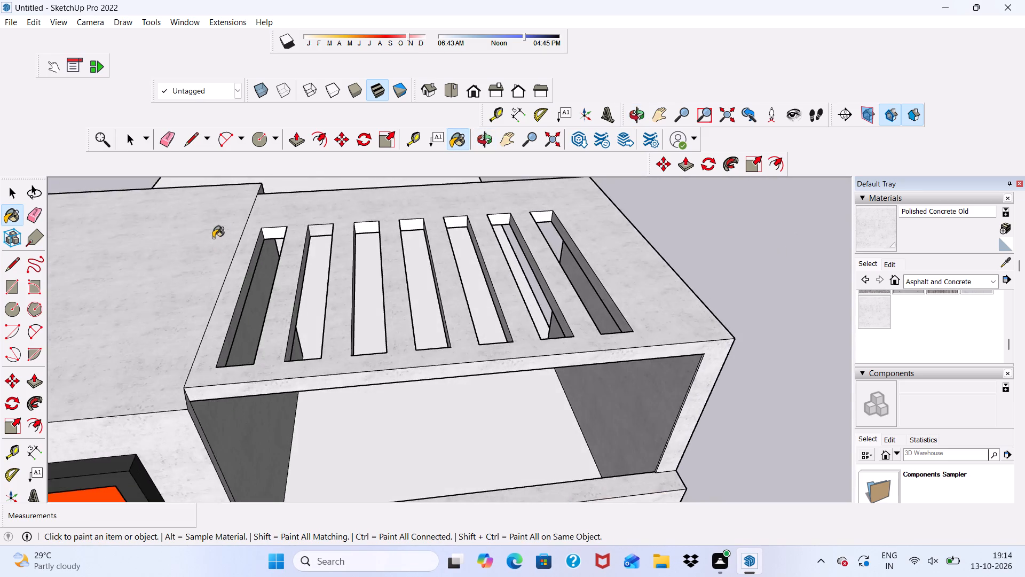
pyautogui.scroll(6, 278, 231)
pyautogui.click(279, 234)
pyautogui.click(429, 219)
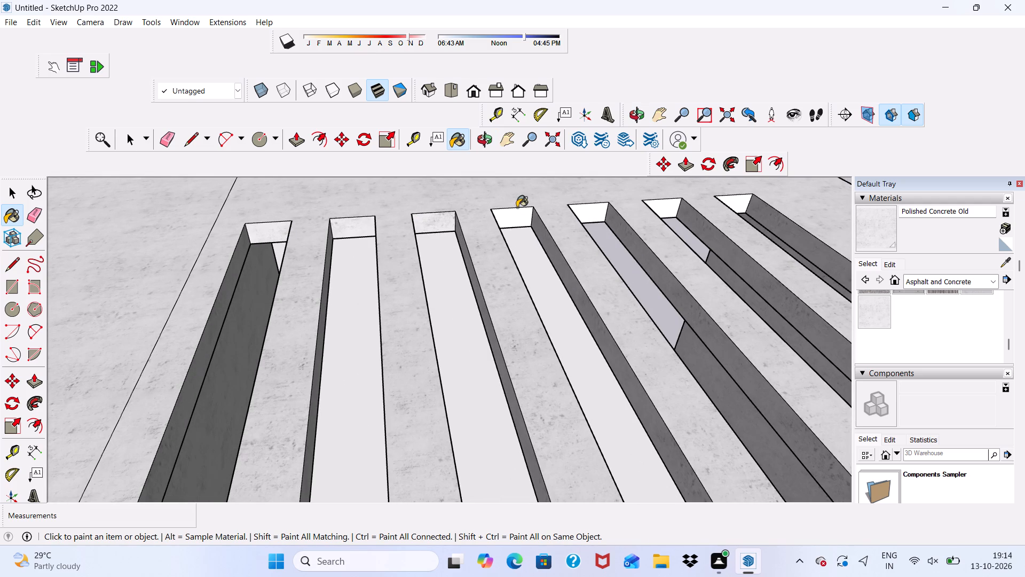
pyautogui.click(511, 216)
pyautogui.click(593, 209)
pyautogui.scroll(5, 656, 215)
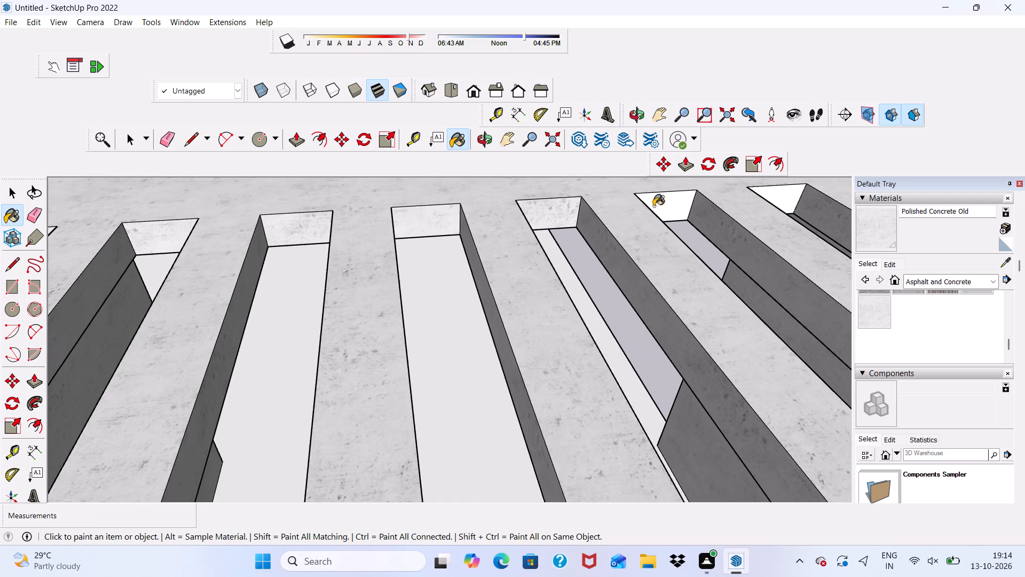
pyautogui.click(653, 206)
pyautogui.scroll(-7, 628, 216)
pyautogui.scroll(6, 600, 258)
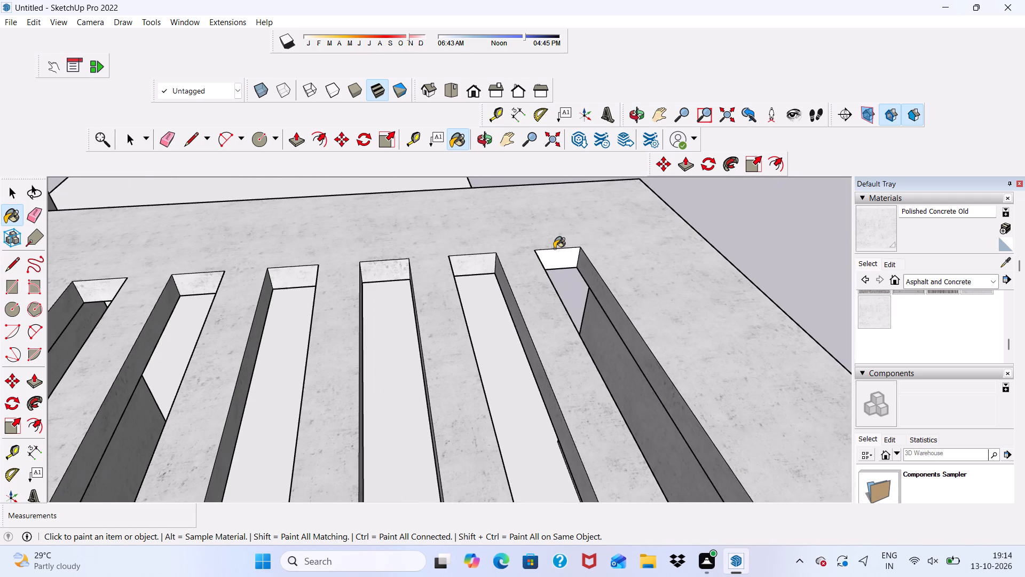
pyautogui.click(554, 252)
# Paint the front end face of each of the seven roof slots with Polished Concrete Old.
pyautogui.scroll(-4, 554, 253)
pyautogui.moveTo(420, 319); pyautogui.dragTo(836, 329, button='middle')
pyautogui.scroll(7, 776, 292)
pyautogui.scroll(-1, 775, 292)
pyautogui.scroll(3, 808, 292)
pyautogui.click(817, 322)
pyautogui.click(729, 272)
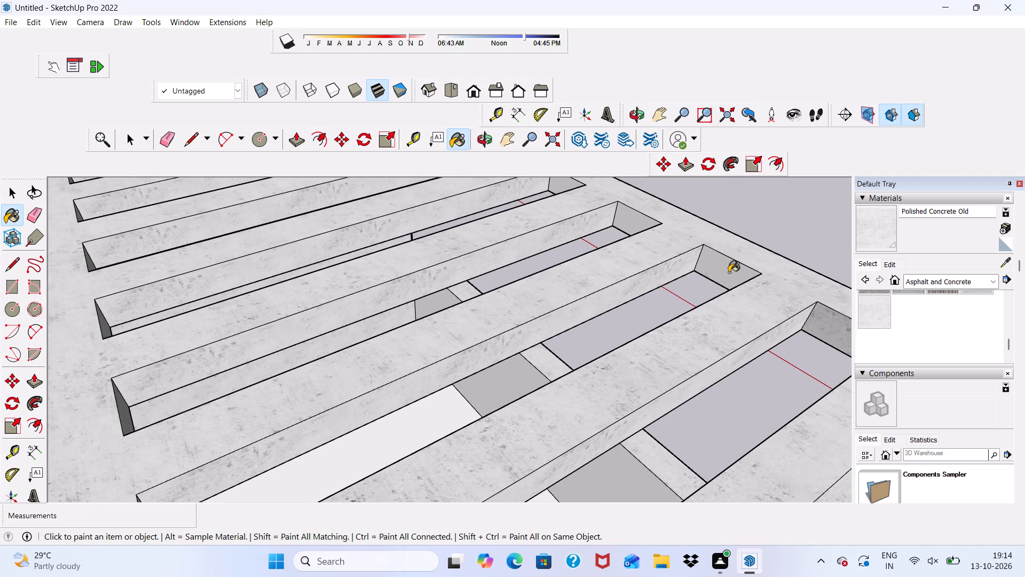
pyautogui.click(630, 223)
pyautogui.scroll(-11, 643, 308)
pyautogui.scroll(3, 625, 278)
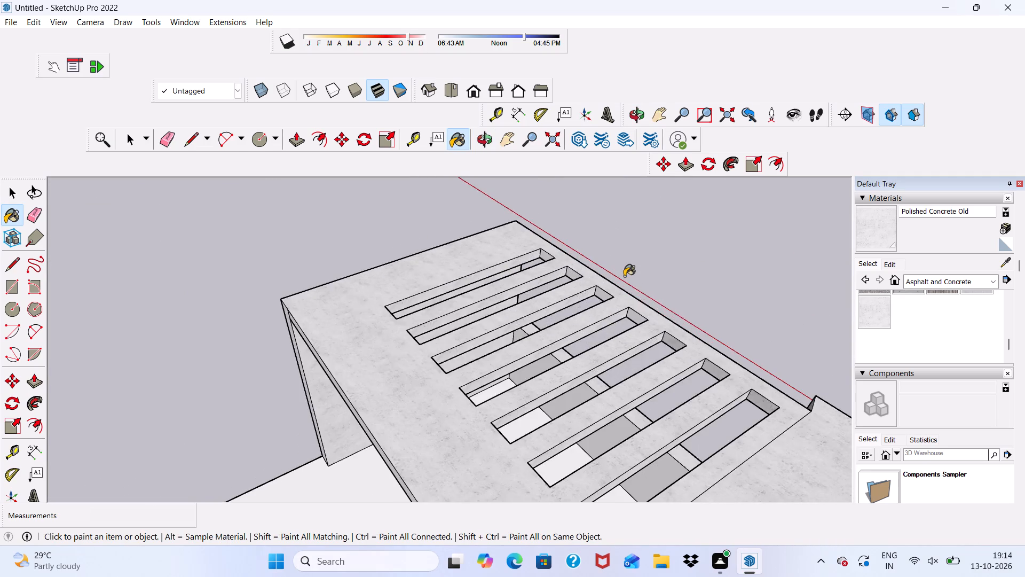
pyautogui.scroll(11, 624, 276)
pyautogui.click(641, 340)
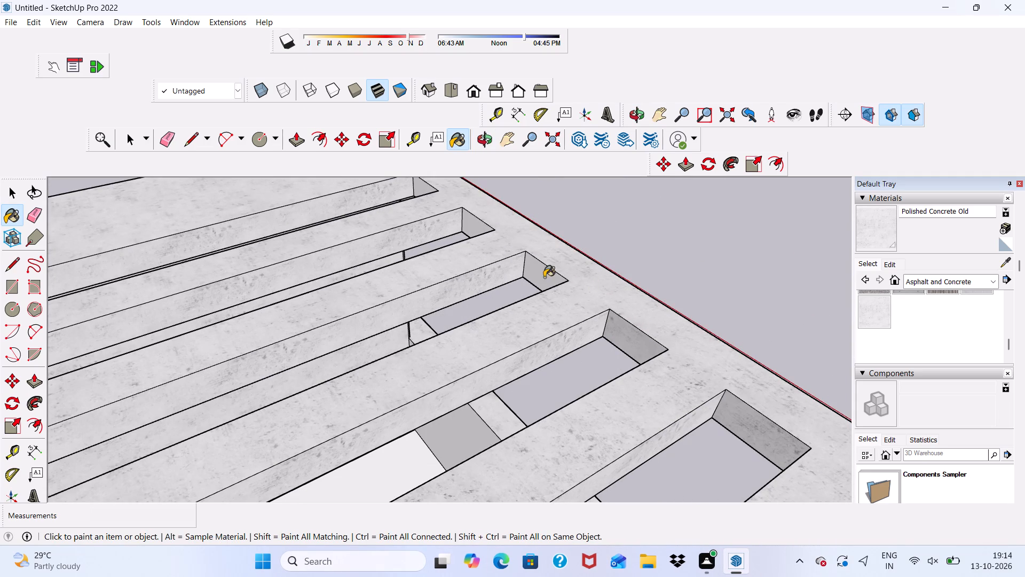
pyautogui.click(550, 273)
pyautogui.click(470, 222)
pyautogui.scroll(-1, 488, 256)
pyautogui.scroll(6, 463, 239)
pyautogui.scroll(-6, 492, 228)
pyautogui.scroll(-4, 530, 284)
pyautogui.scroll(6, 471, 214)
pyautogui.click(504, 223)
# Leave painting and examine the finished terrace roof, front facade and side elevation of the house.
pyautogui.scroll(-6, 507, 229)
pyautogui.moveTo(557, 290); pyautogui.dragTo(203, 332, button='middle')
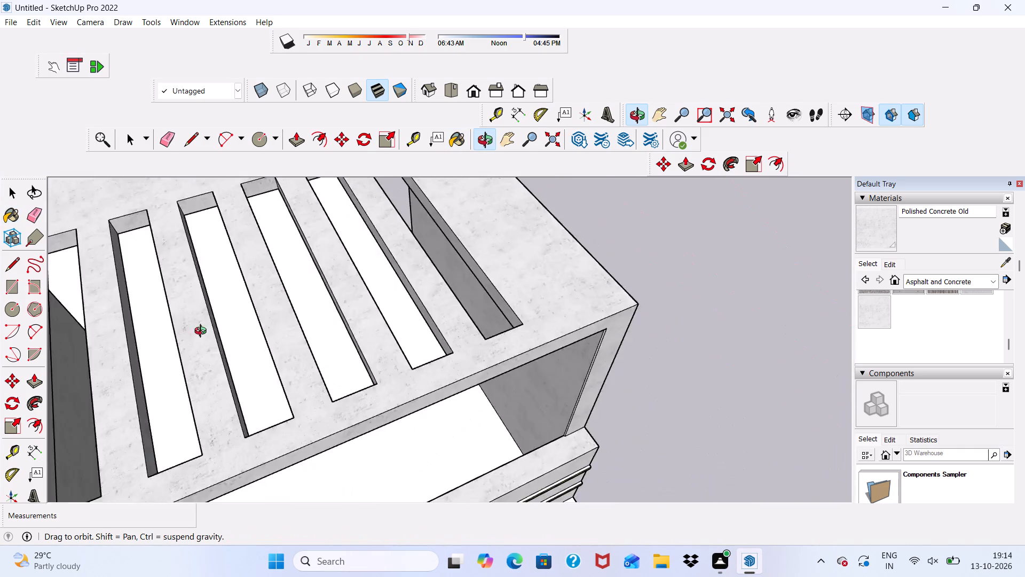
pyautogui.moveTo(203, 332); pyautogui.dragTo(77, 217, button='middle')
pyautogui.scroll(-10, 92, 235)
pyautogui.moveTo(290, 328); pyautogui.dragTo(438, 235, button='middle')
pyautogui.scroll(-6, 453, 248)
pyautogui.press('space')
pyautogui.scroll(-5, 506, 328)
pyautogui.moveTo(514, 348); pyautogui.dragTo(499, 362, button='middle')
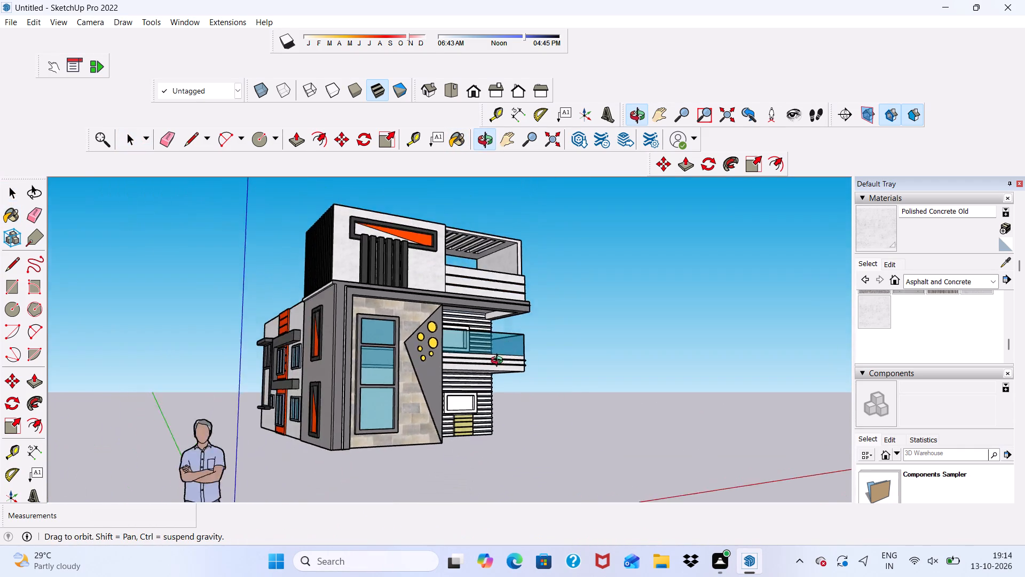
pyautogui.moveTo(499, 362); pyautogui.dragTo(387, 389, button='middle')
pyautogui.scroll(7, 459, 371)
pyautogui.scroll(5, 361, 303)
pyautogui.scroll(-4, 350, 311)
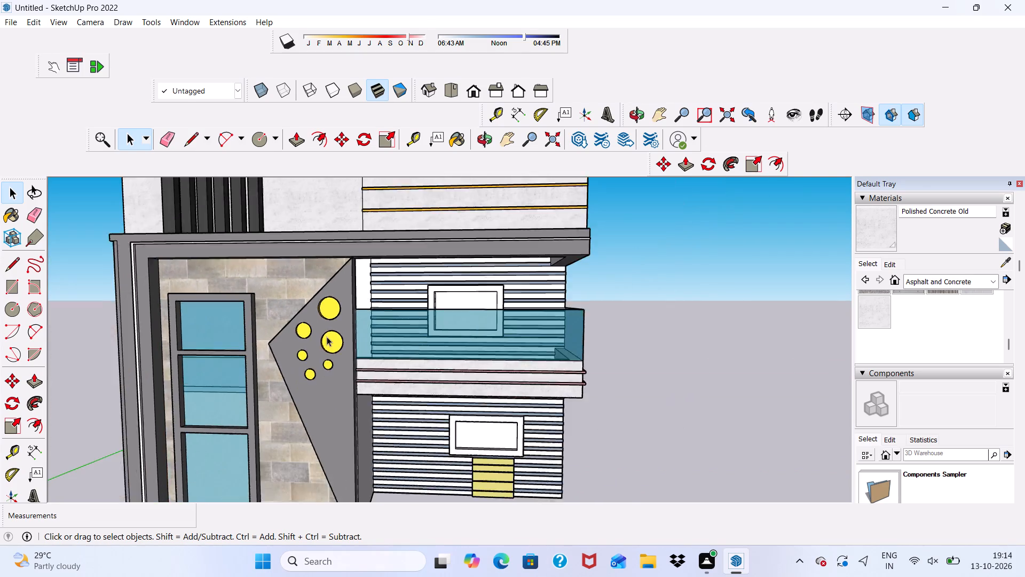
pyautogui.scroll(-2, 327, 337)
pyautogui.moveTo(328, 339); pyautogui.dragTo(486, 341, button='middle')
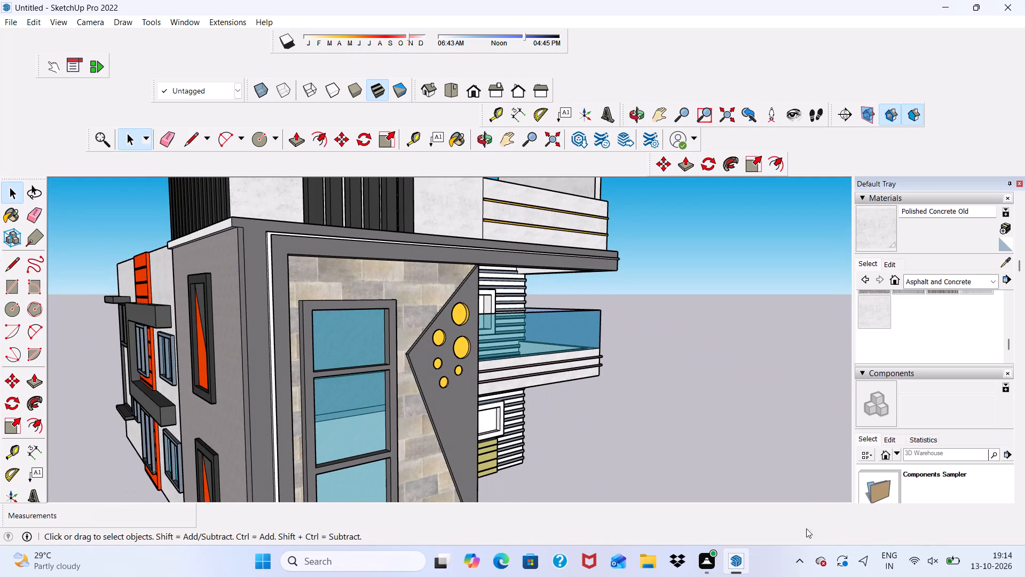
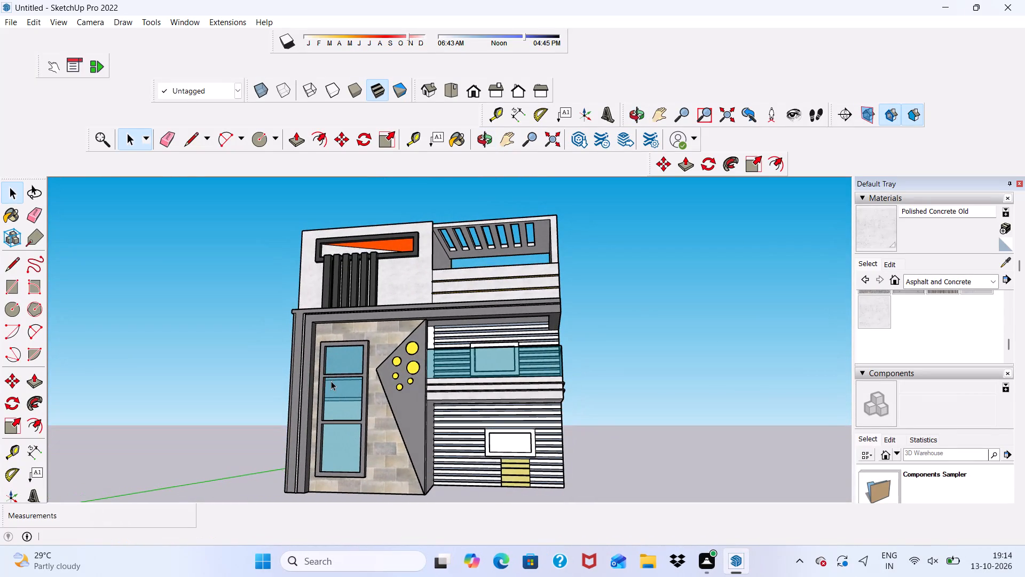
# Examine the front facade up close, including the slatted walls, balcony, lower window and yellow panel.
pyautogui.scroll(13, 491, 437)
pyautogui.scroll(3, 541, 411)
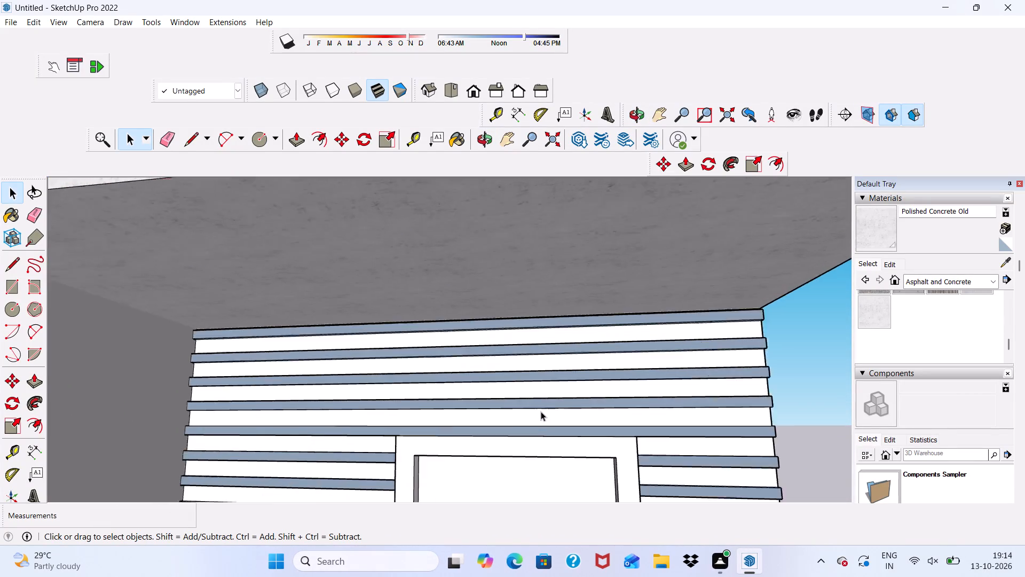
pyautogui.scroll(3, 541, 411)
pyautogui.moveTo(653, 333); pyautogui.dragTo(936, 385, button='middle')
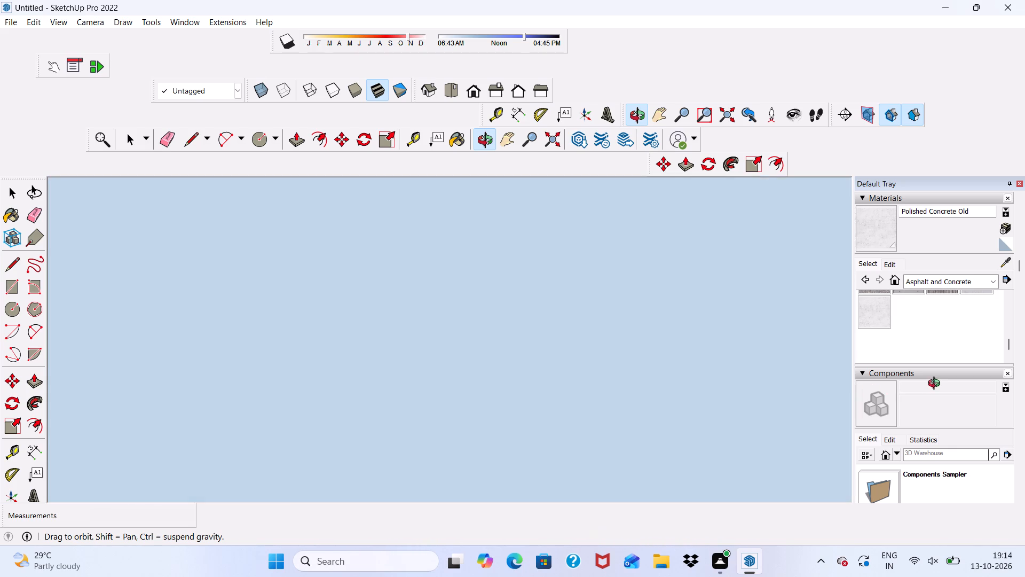
pyautogui.moveTo(936, 385); pyautogui.dragTo(651, 376, button='middle')
pyautogui.scroll(-11, 644, 375)
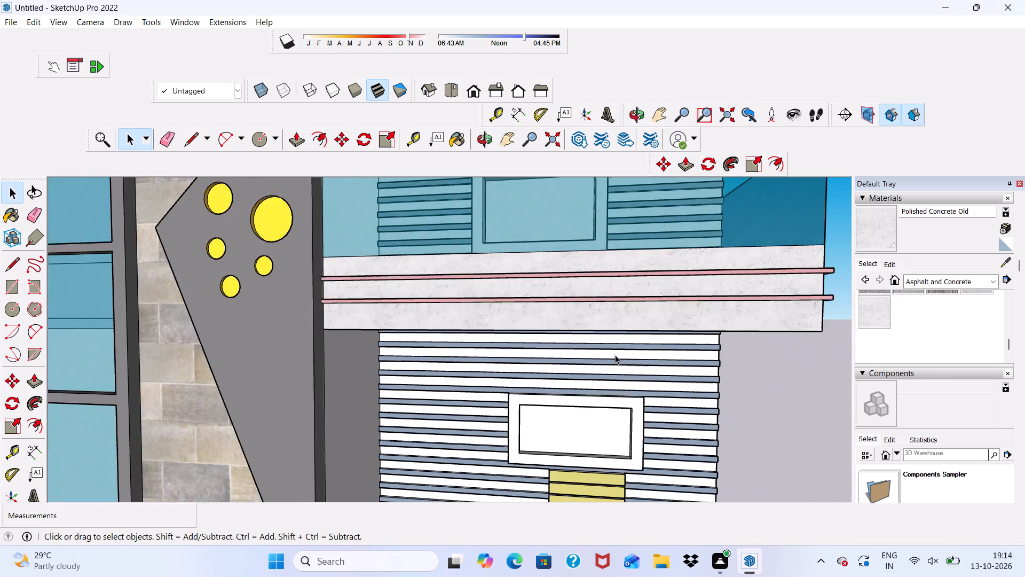
pyautogui.scroll(-4, 615, 355)
pyautogui.scroll(-5, 643, 388)
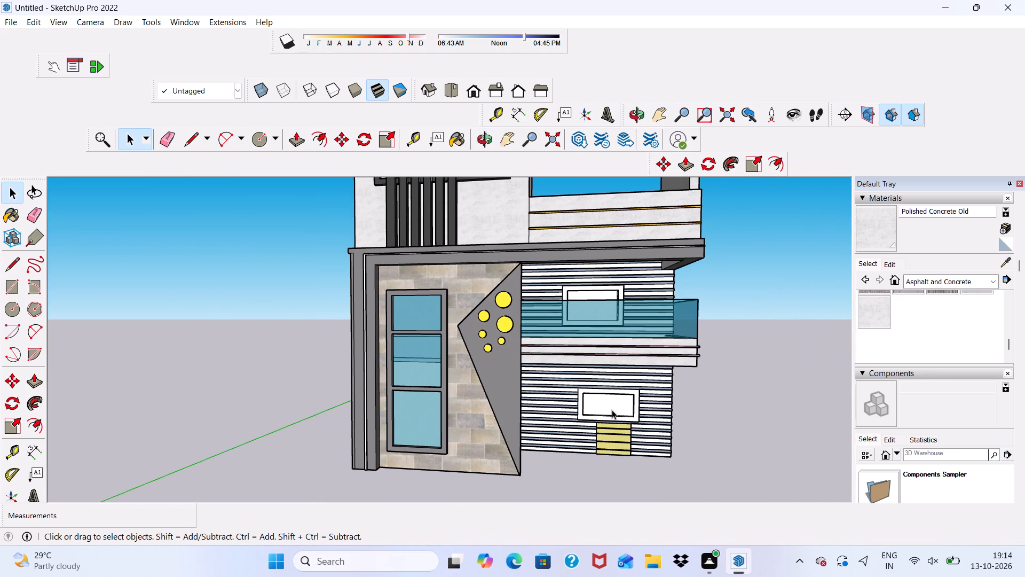
pyautogui.scroll(12, 589, 443)
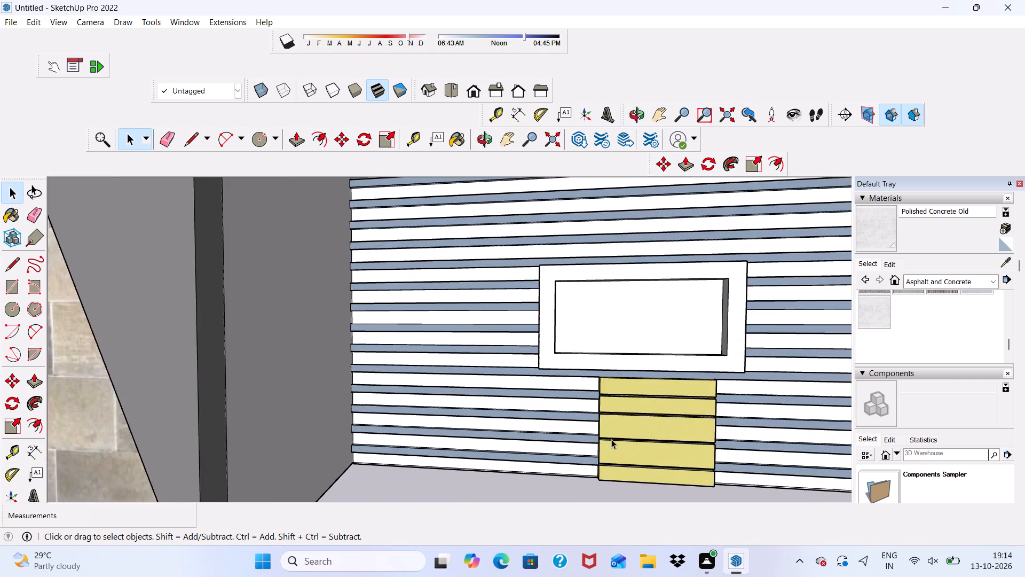
pyautogui.scroll(5, 611, 439)
pyautogui.scroll(-18, 606, 425)
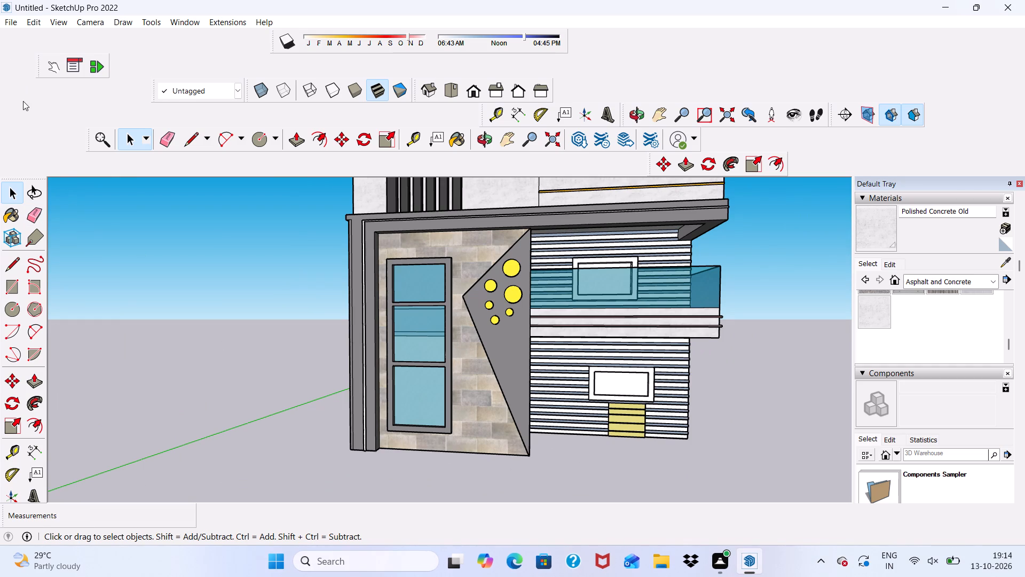
# Save the house model in the Documents folder as a SketchUp file named 466.
pyautogui.hotkey('ctrl', 's')
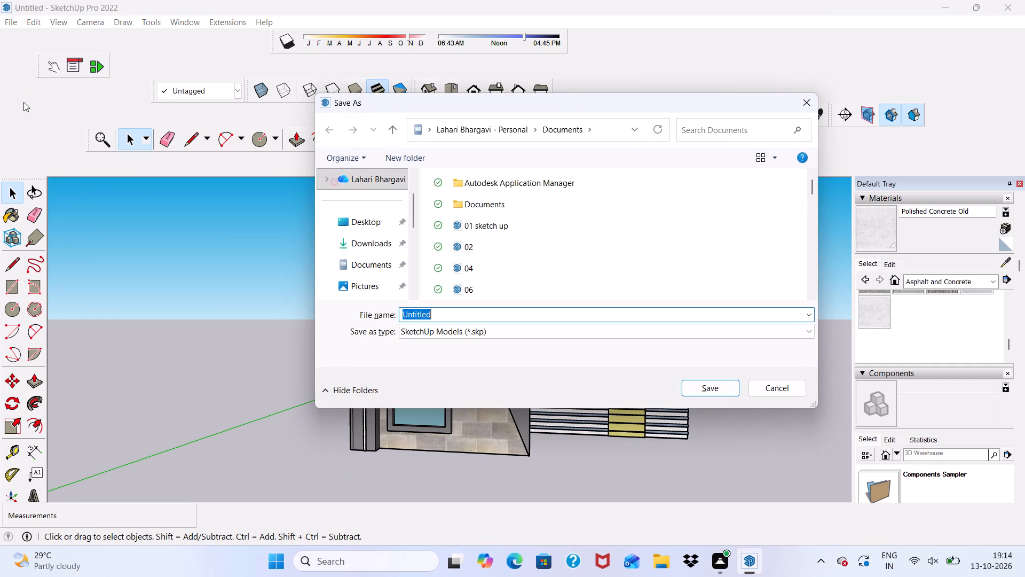
pyautogui.press('4')
pyautogui.write('66')
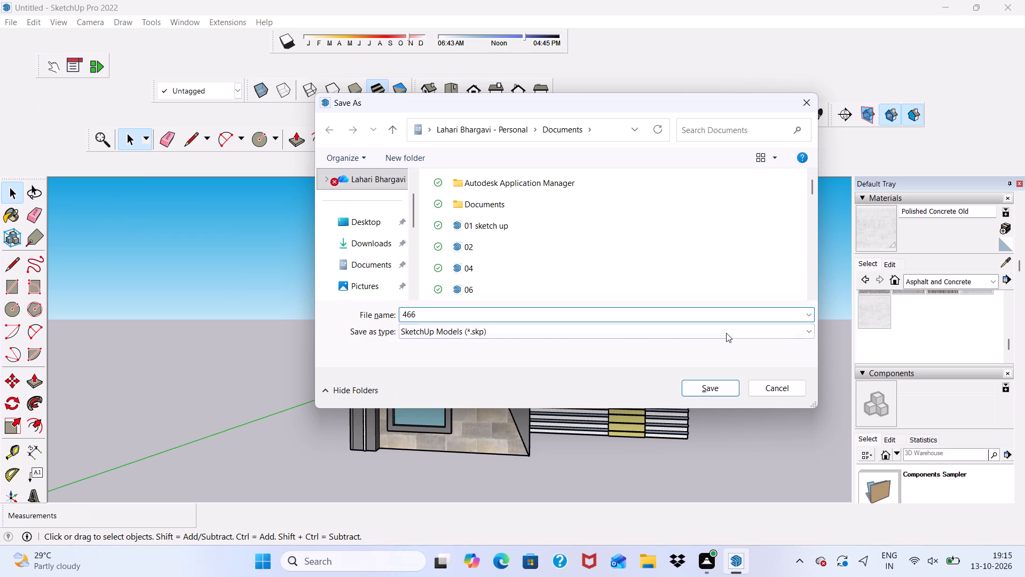
pyautogui.click(711, 394)
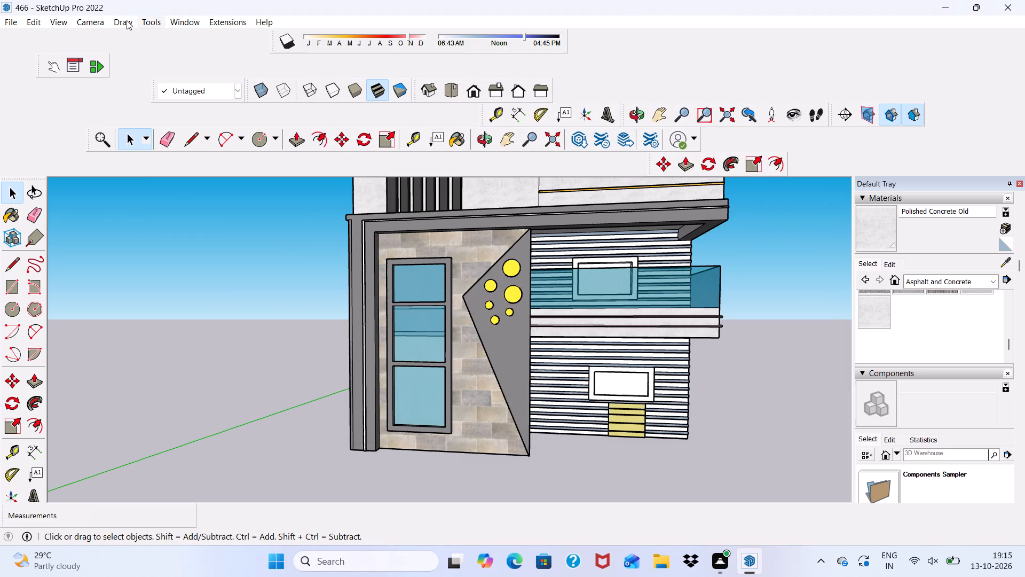
# Export the current front view as a 2D JPEG image named 466pdf in the Documents folder.
pyautogui.click(19, 15)
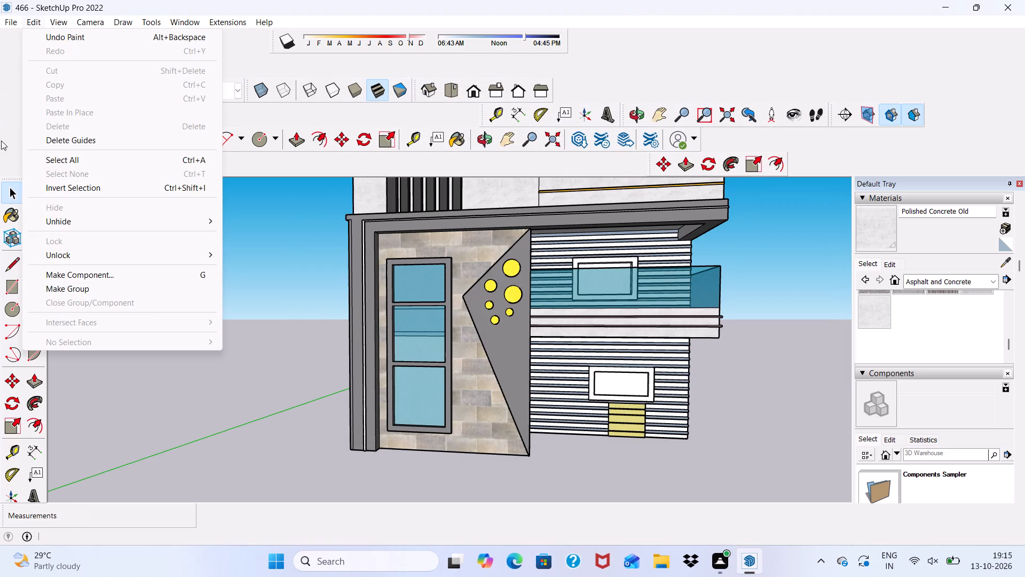
pyautogui.click(256, 310)
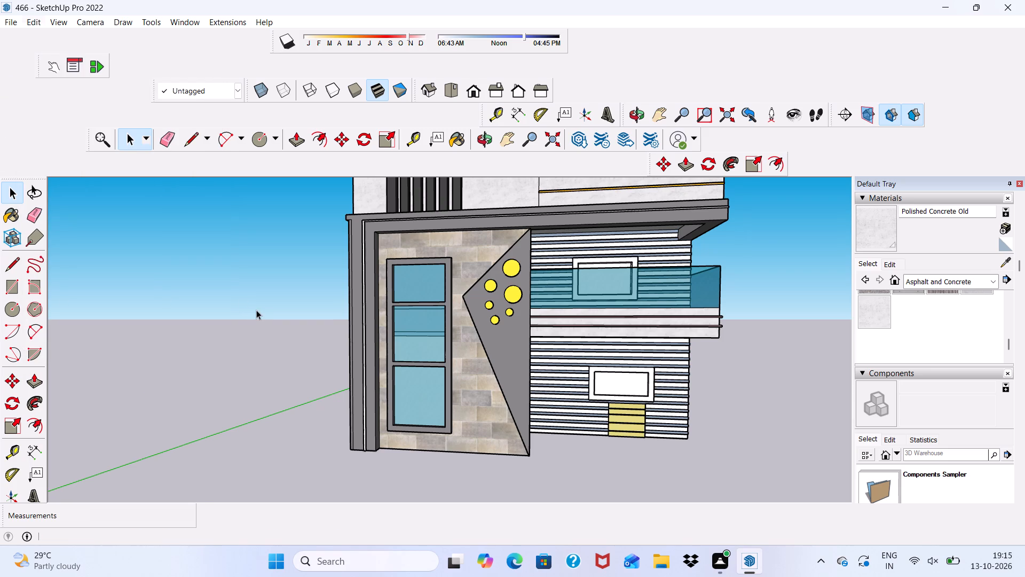
pyautogui.click(9, 26)
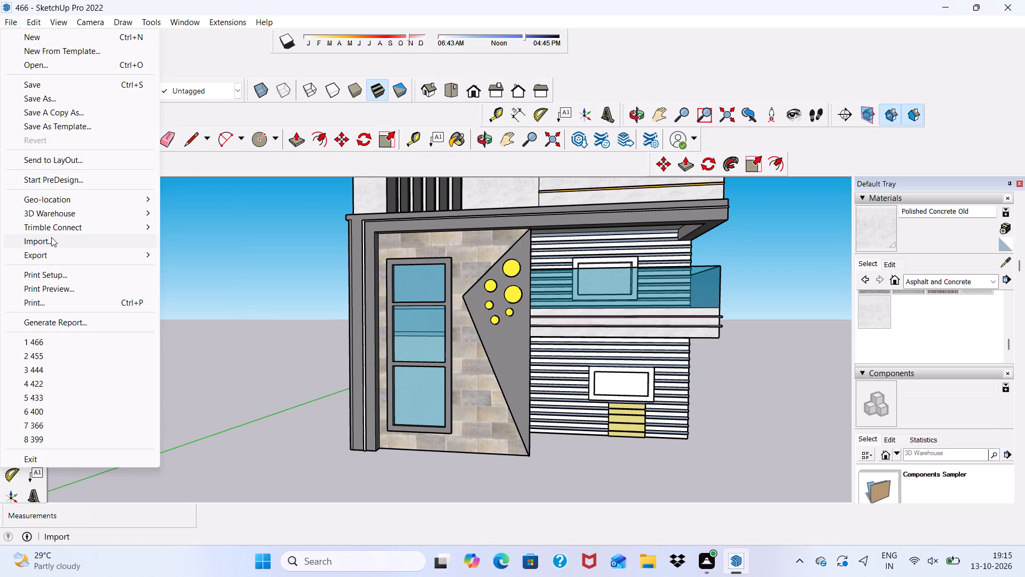
pyautogui.click(51, 256)
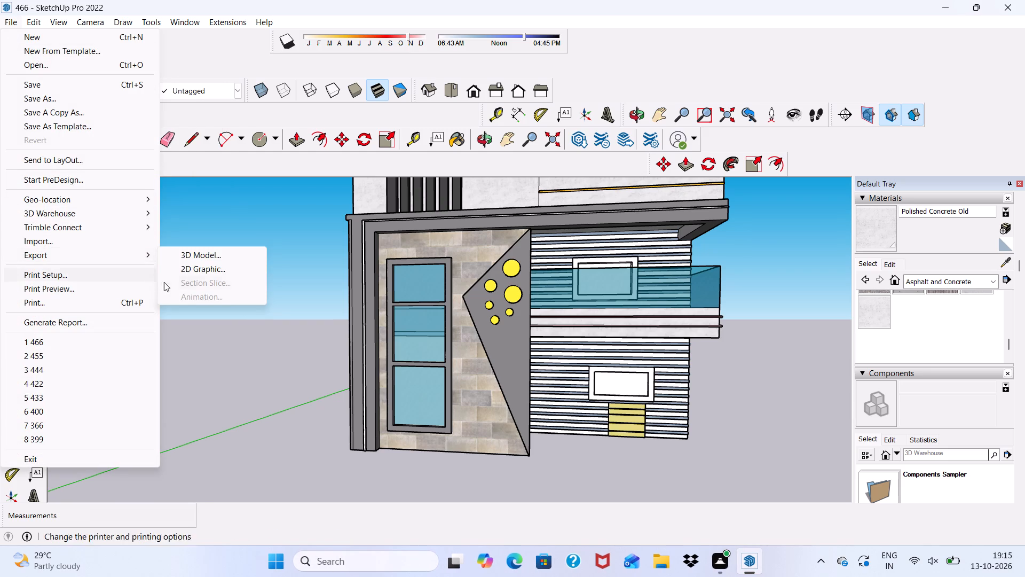
pyautogui.click(194, 263)
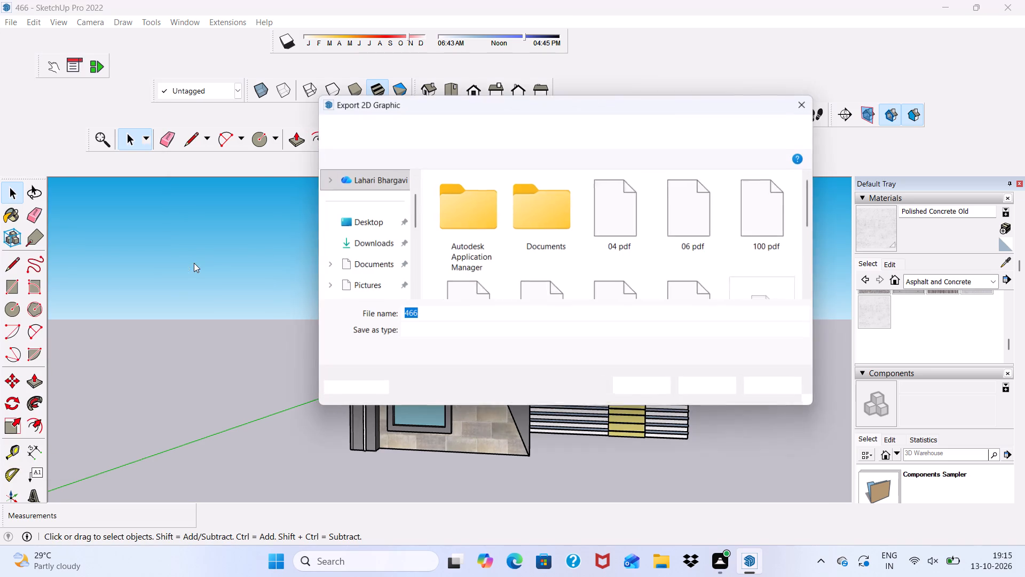
pyautogui.click(425, 308)
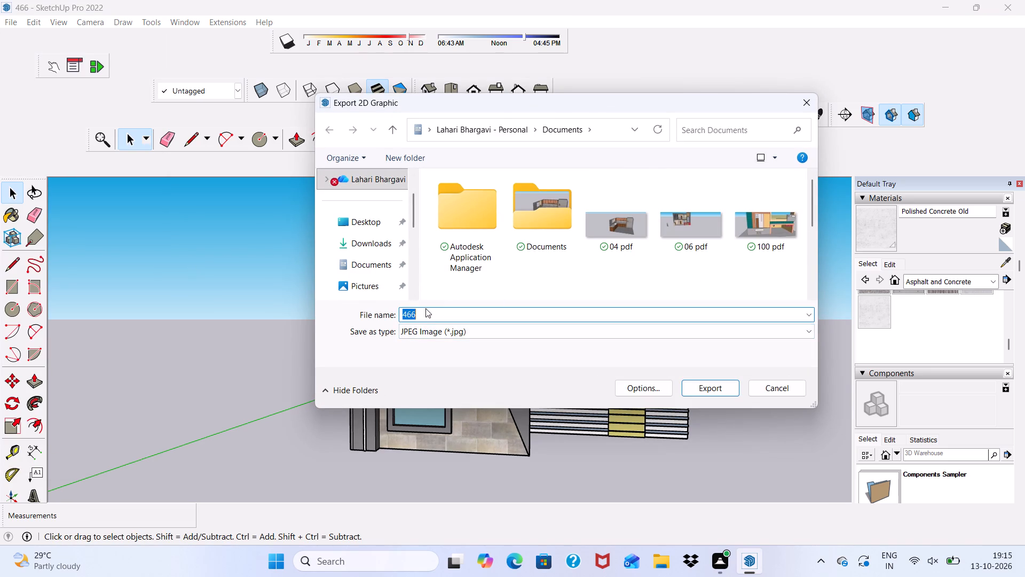
pyautogui.click(425, 308)
pyautogui.click(425, 313)
pyautogui.write('pdf')
pyautogui.scroll(1, 744, 383)
pyautogui.click(704, 385)
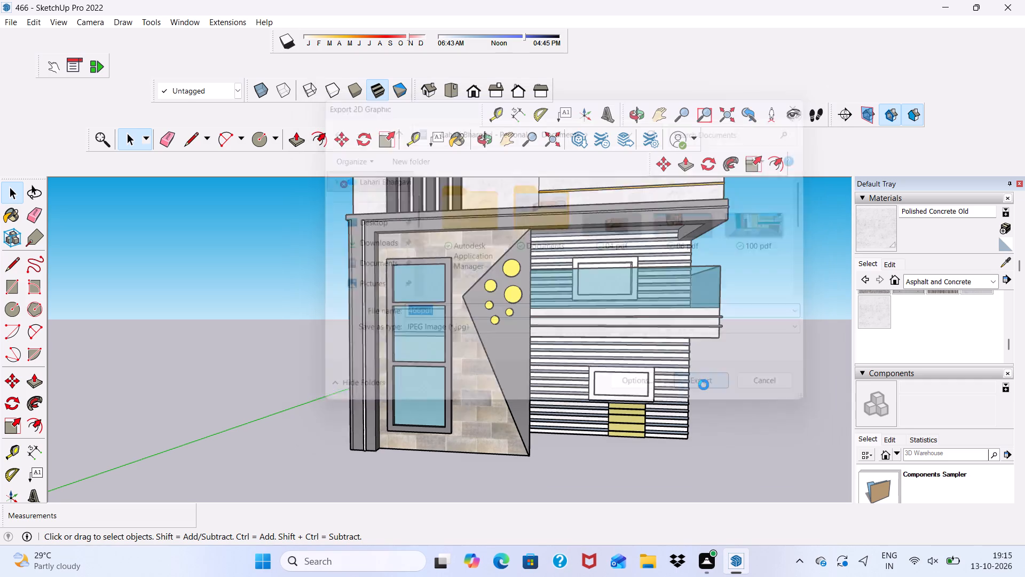